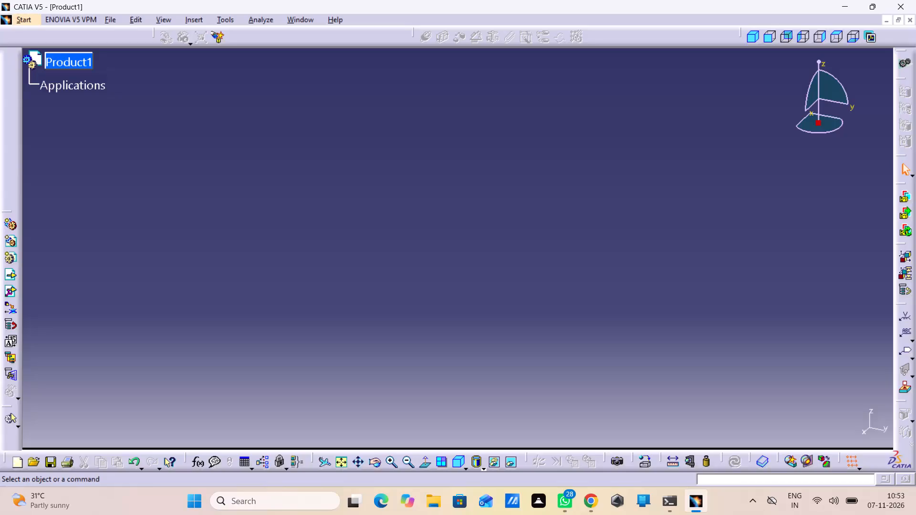
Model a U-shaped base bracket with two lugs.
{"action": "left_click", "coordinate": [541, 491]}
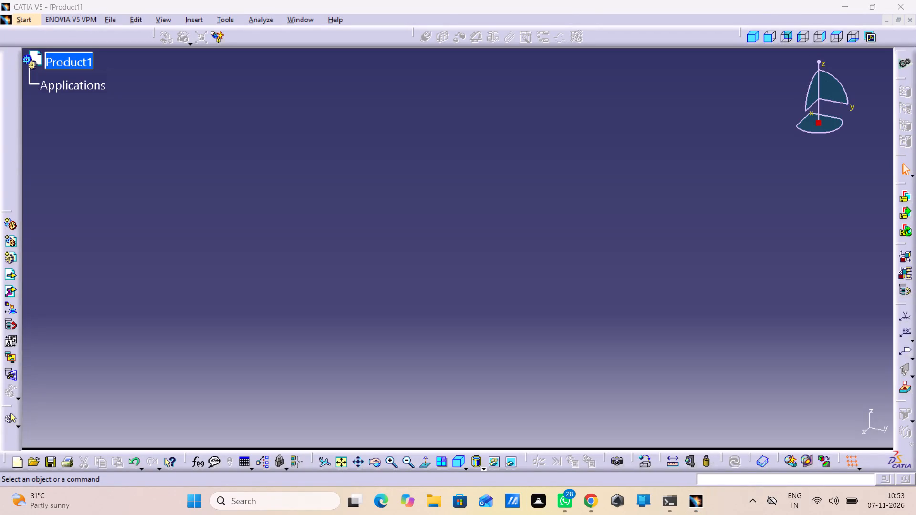
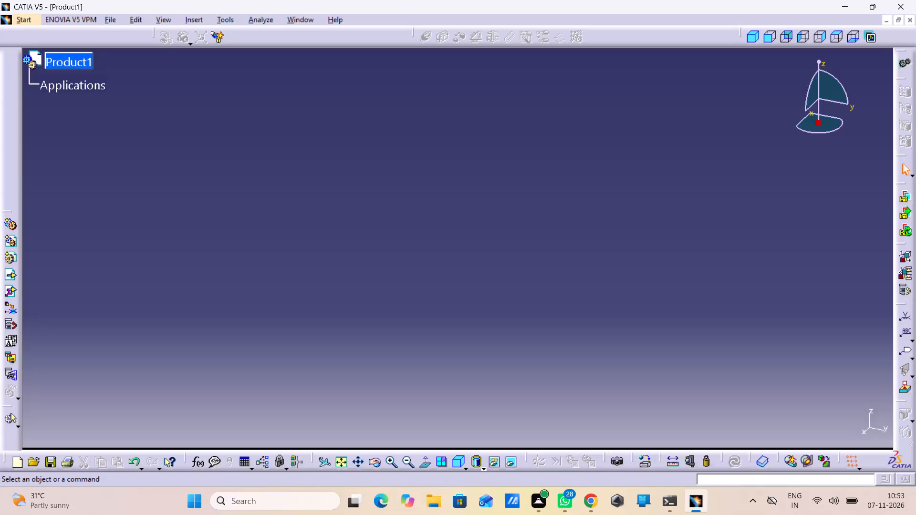
Start a new part in the Sketcher workbench.
{"action": "left_click", "coordinate": [25, 16]}
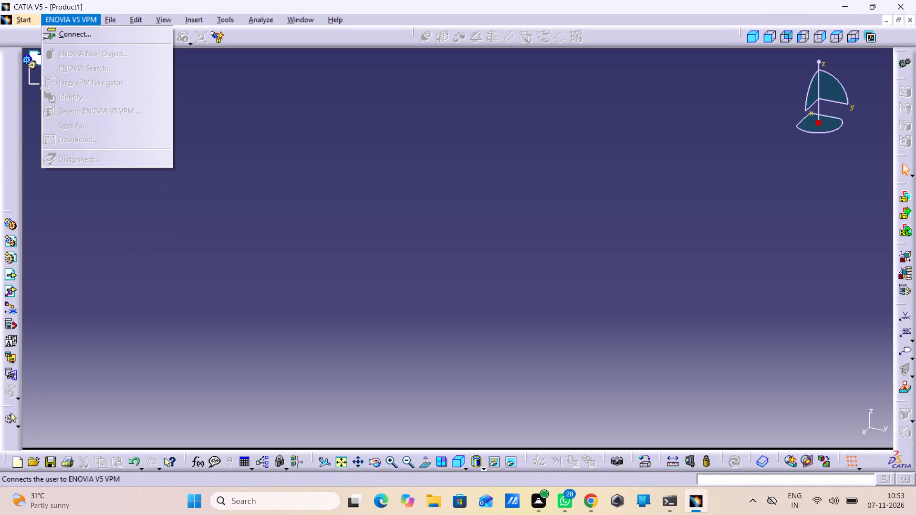
{"action": "left_click", "coordinate": [34, 51]}
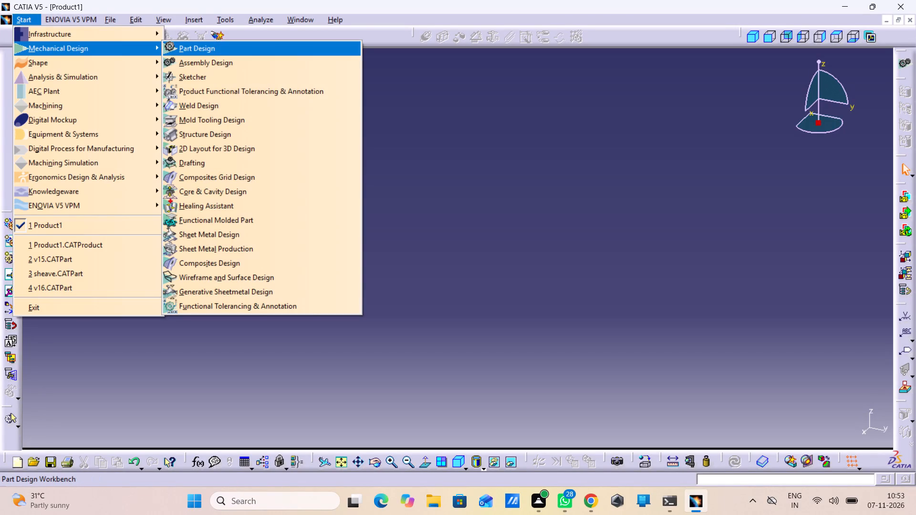
{"action": "left_click", "coordinate": [191, 80]}
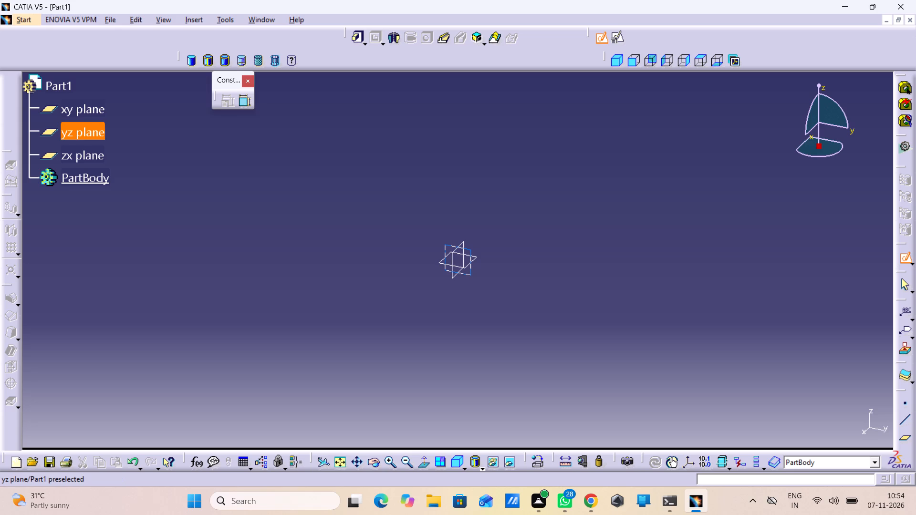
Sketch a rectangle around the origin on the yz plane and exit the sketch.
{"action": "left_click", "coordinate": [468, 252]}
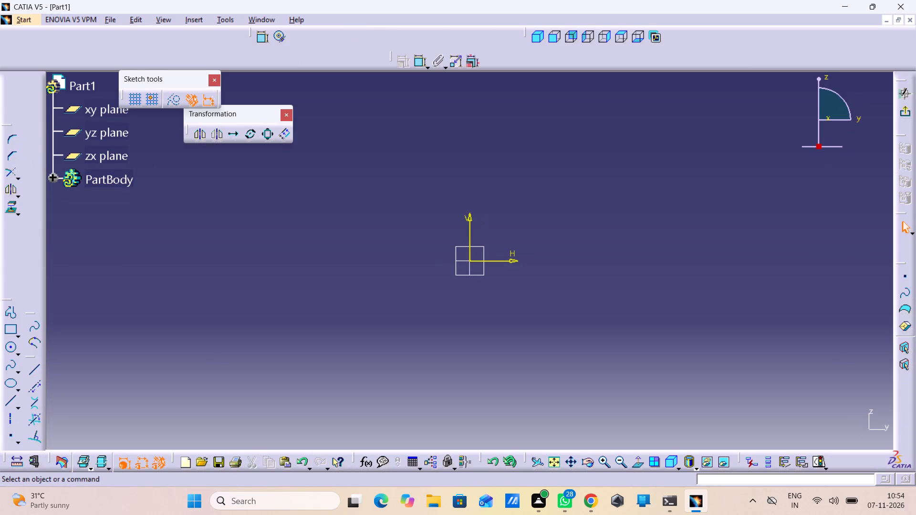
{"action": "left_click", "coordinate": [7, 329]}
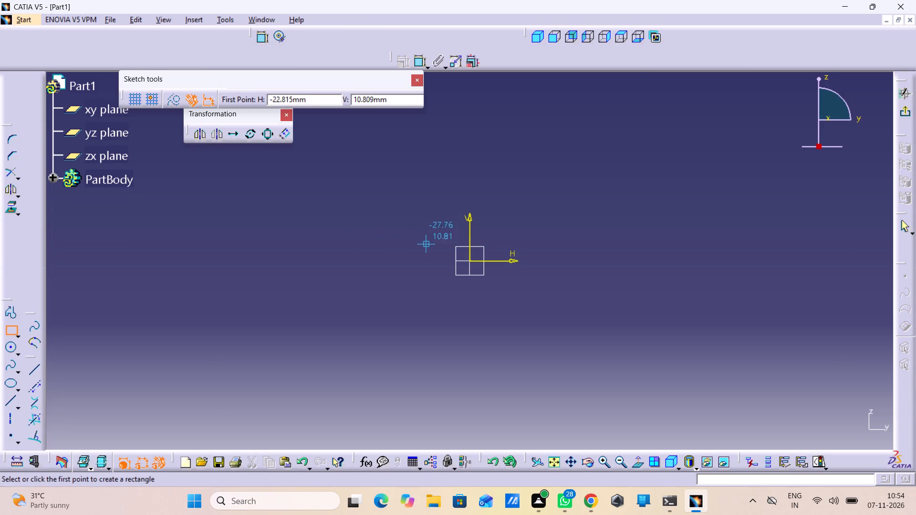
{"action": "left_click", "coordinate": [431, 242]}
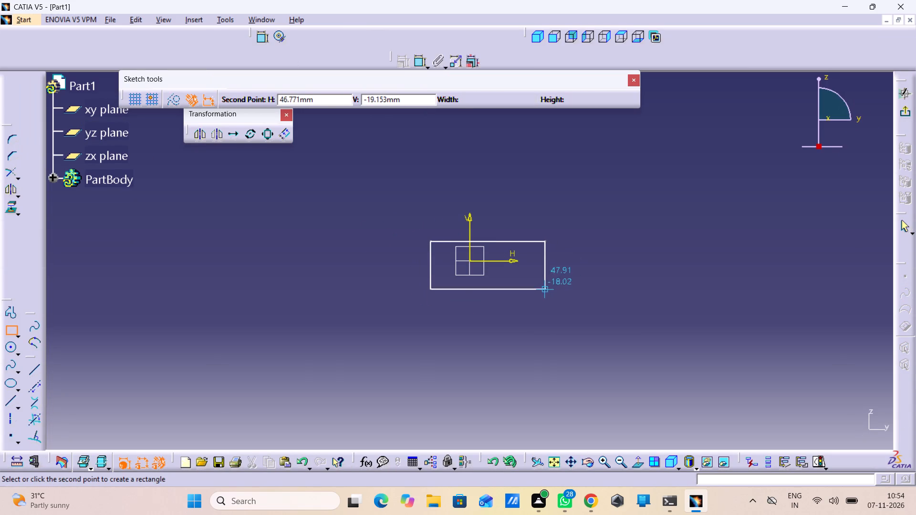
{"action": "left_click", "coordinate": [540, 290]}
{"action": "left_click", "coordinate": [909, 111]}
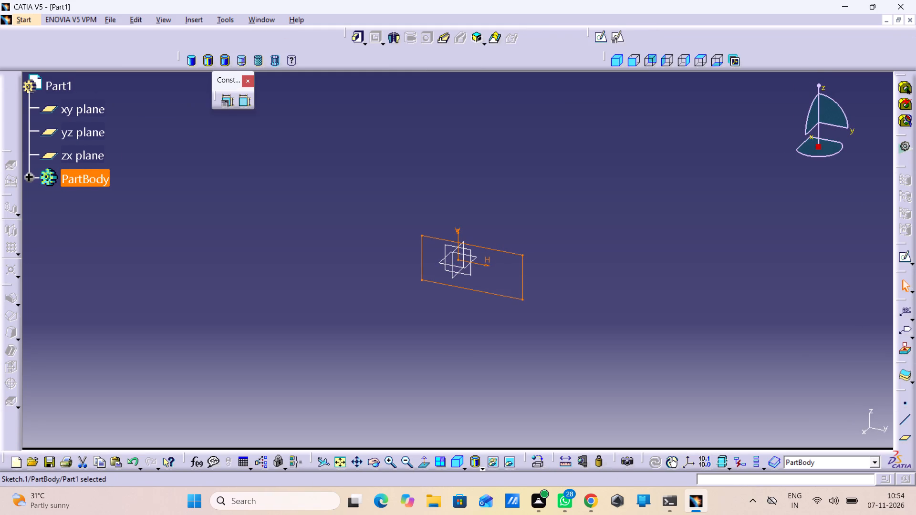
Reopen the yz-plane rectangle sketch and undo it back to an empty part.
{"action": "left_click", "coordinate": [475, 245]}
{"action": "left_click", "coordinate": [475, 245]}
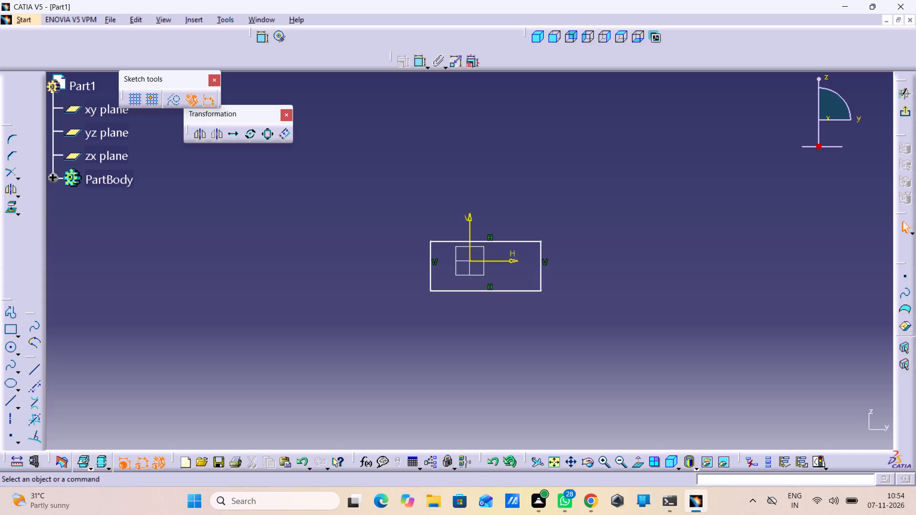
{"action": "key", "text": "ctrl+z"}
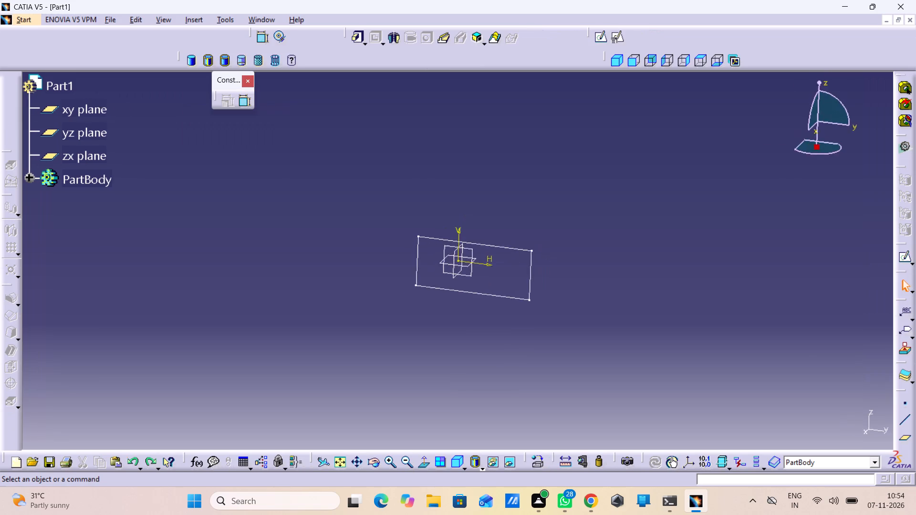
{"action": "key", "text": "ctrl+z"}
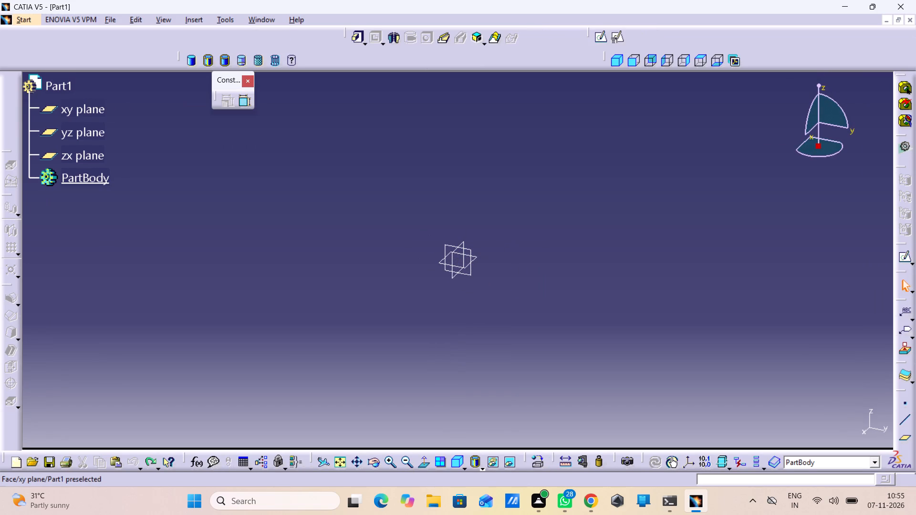
Create a positioned sketch on the xy plane with the H and V axes swapped and V reversed.
{"action": "left_click", "coordinate": [479, 257]}
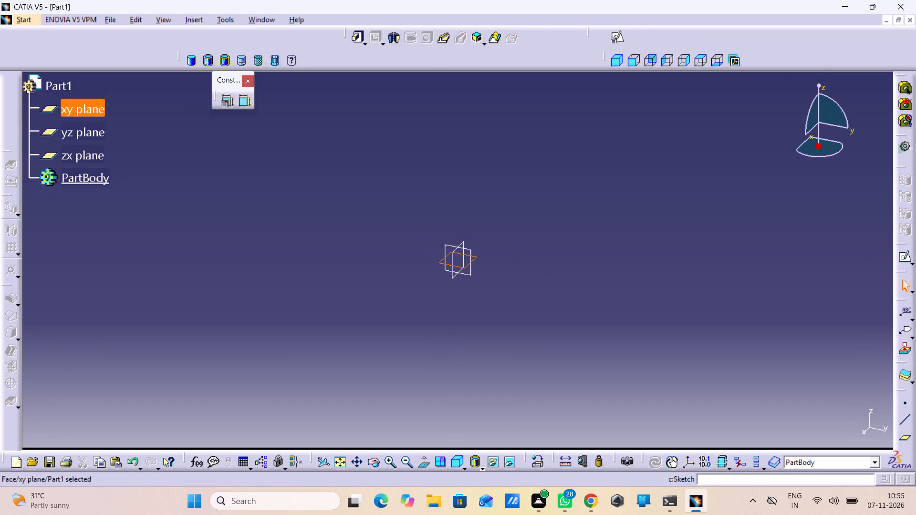
{"action": "left_click", "coordinate": [623, 39]}
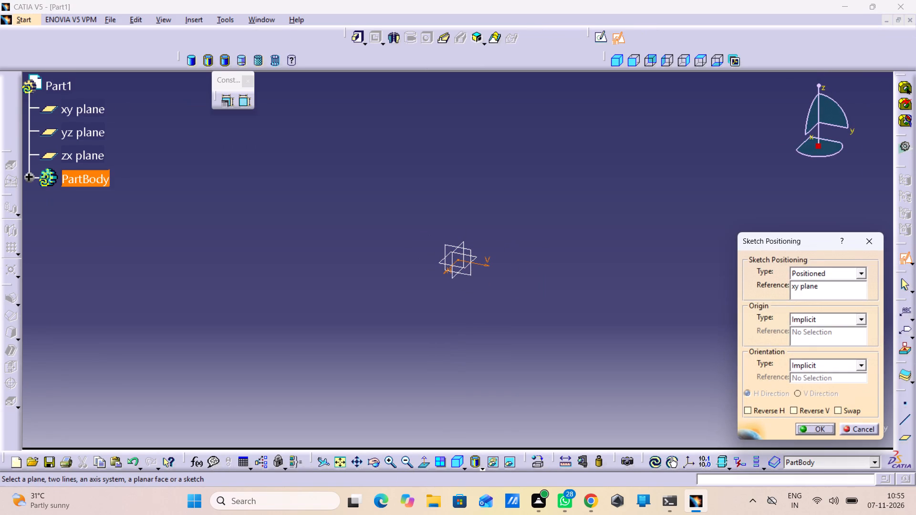
{"action": "left_click", "coordinate": [851, 410]}
{"action": "left_click_drag", "start_coordinate": [826, 406], "coordinate": [826, 412]}
{"action": "left_click", "coordinate": [816, 433]}
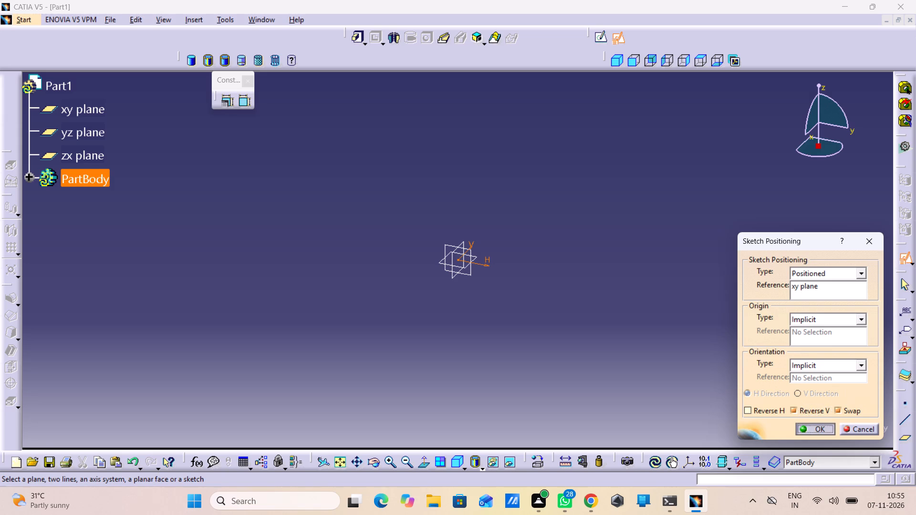
Sketch a rectangle about 97 mm wide and 51 mm high enclosing the origin.
{"action": "left_click", "coordinate": [12, 328]}
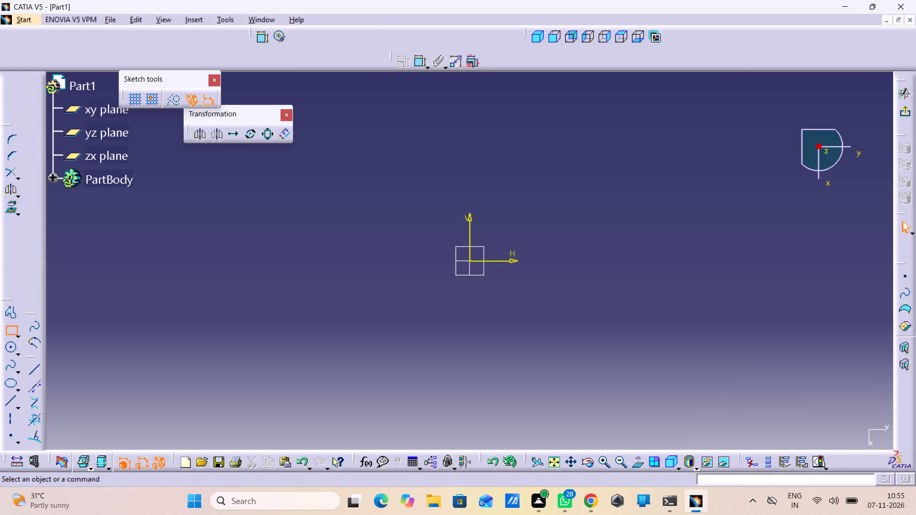
{"action": "left_click", "coordinate": [450, 209]}
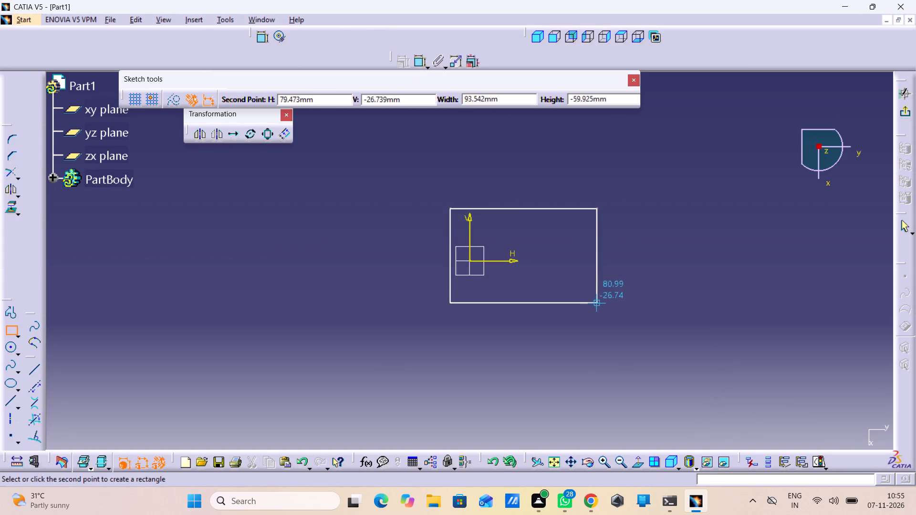
{"action": "left_click", "coordinate": [603, 289]}
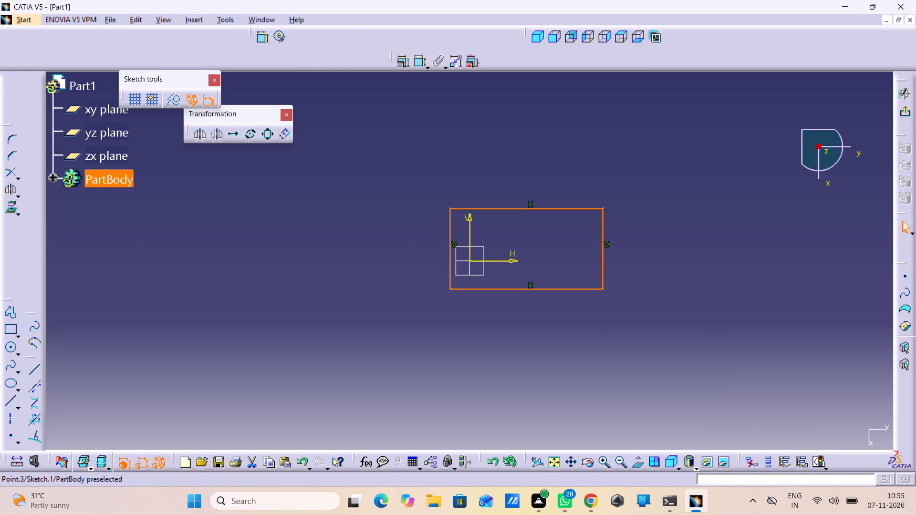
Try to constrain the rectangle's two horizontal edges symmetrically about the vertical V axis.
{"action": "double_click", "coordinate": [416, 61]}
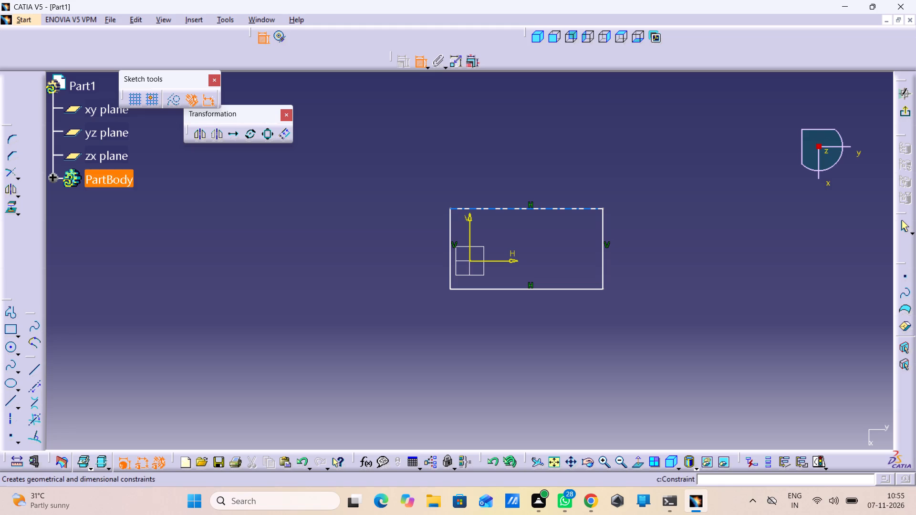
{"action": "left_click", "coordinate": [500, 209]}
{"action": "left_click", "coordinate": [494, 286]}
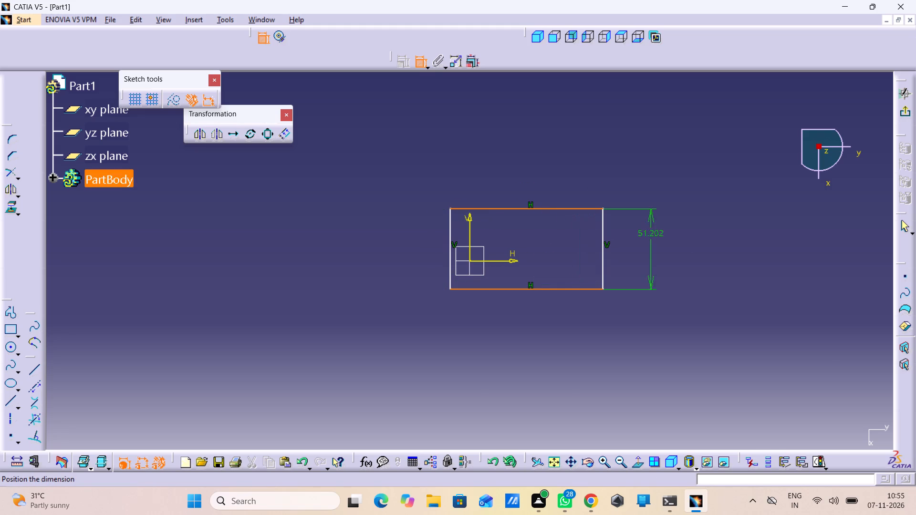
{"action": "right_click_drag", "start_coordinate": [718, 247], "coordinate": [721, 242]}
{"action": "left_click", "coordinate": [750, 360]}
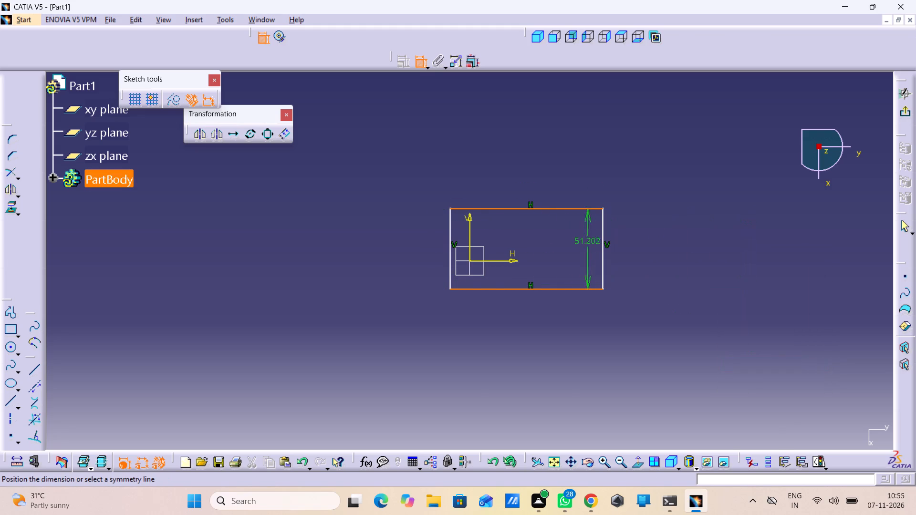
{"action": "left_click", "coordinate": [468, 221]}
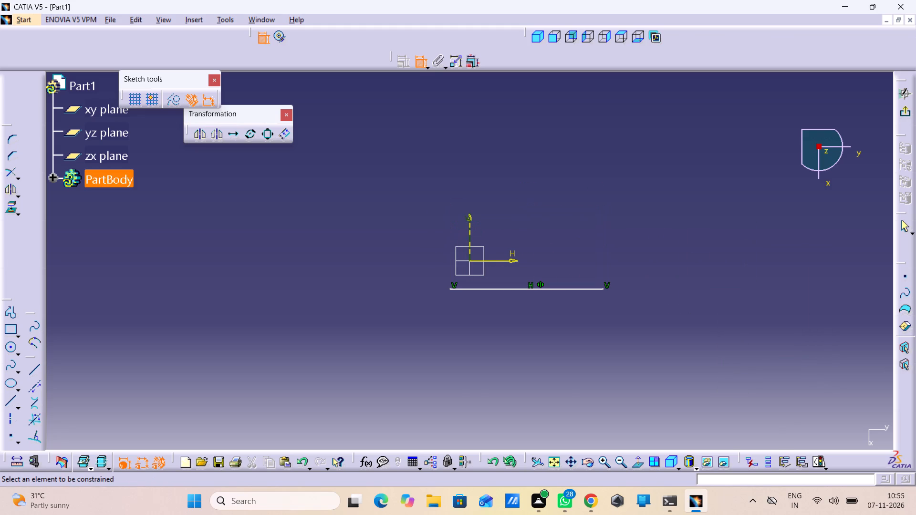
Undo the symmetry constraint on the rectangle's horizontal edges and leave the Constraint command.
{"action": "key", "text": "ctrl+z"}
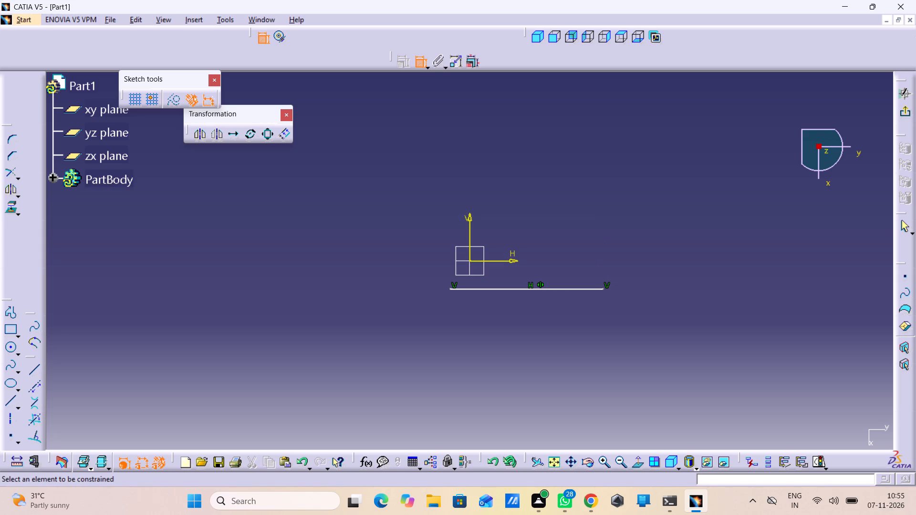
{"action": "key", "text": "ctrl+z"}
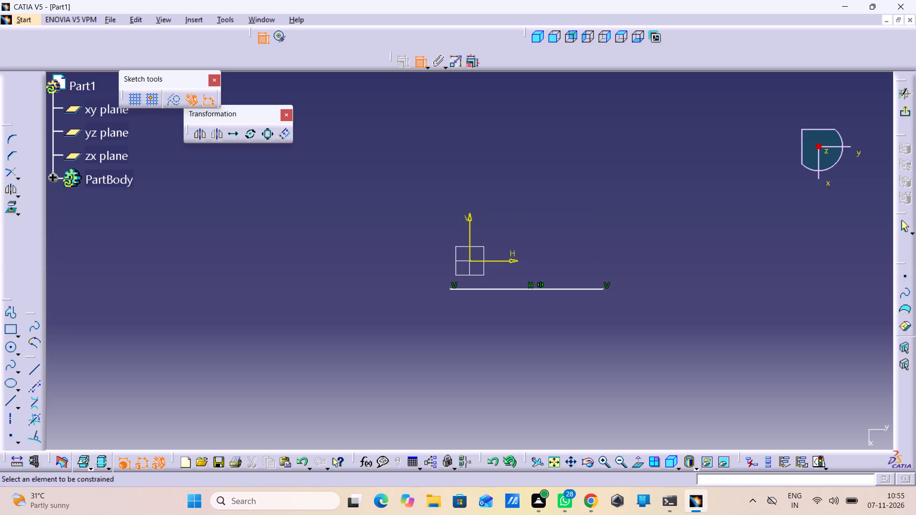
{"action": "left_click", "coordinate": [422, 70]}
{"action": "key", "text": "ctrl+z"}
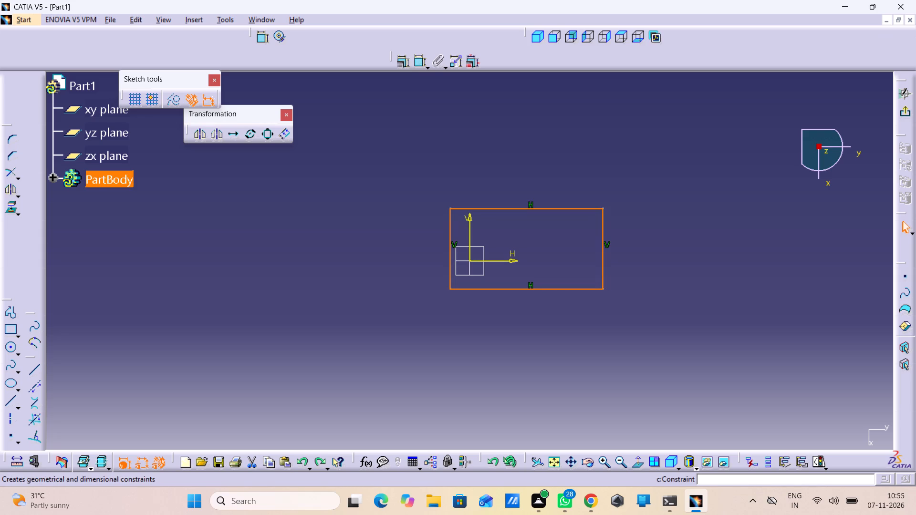
Constrain the rectangle's two vertical edges symmetrically about the V axis.
{"action": "left_click", "coordinate": [418, 55]}
{"action": "left_click", "coordinate": [418, 58]}
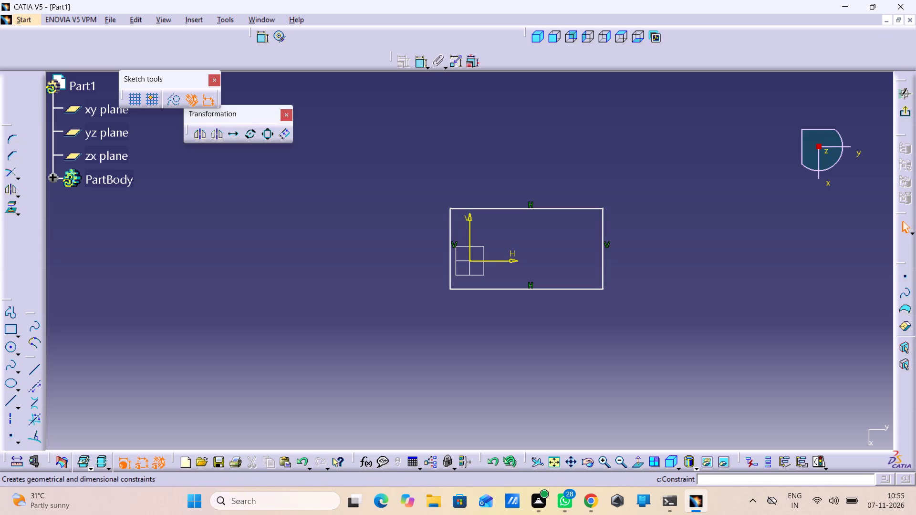
{"action": "double_click", "coordinate": [413, 57]}
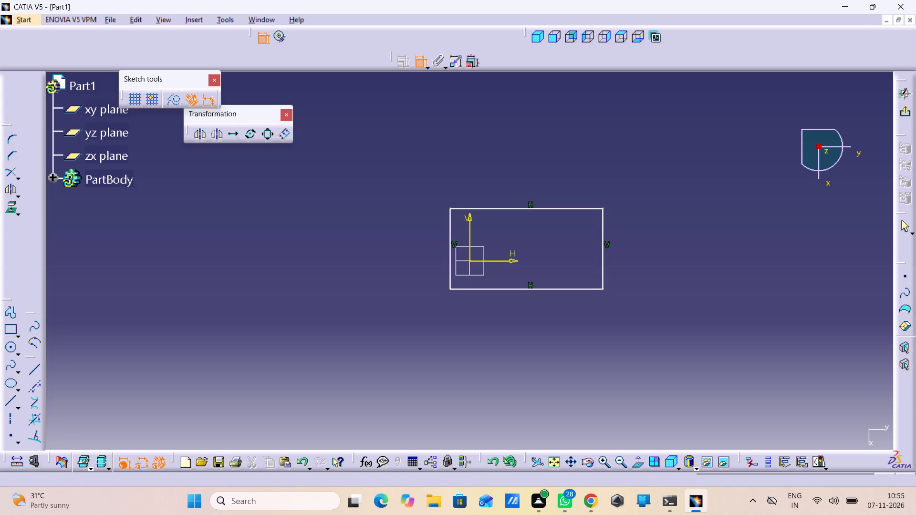
{"action": "left_click", "coordinate": [452, 229]}
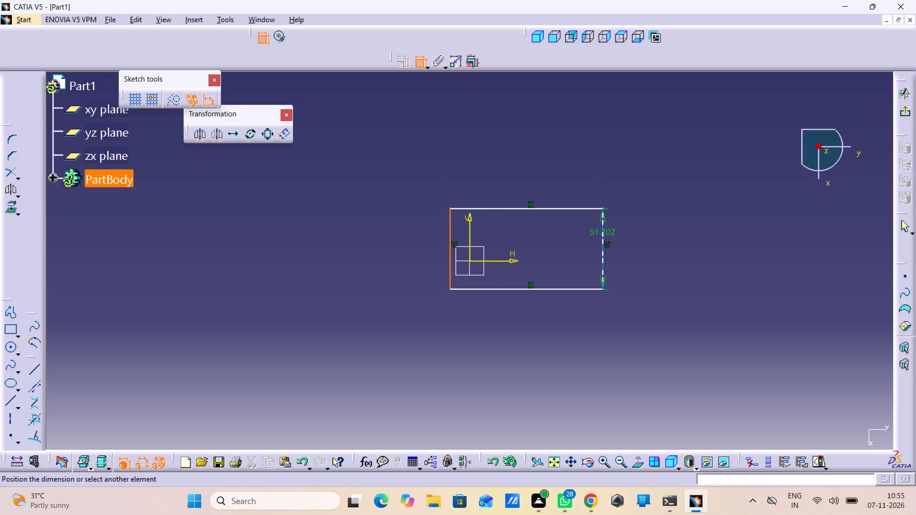
{"action": "left_click", "coordinate": [604, 233]}
{"action": "right_click_drag", "start_coordinate": [642, 215], "coordinate": [642, 221]}
{"action": "left_click", "coordinate": [678, 326]}
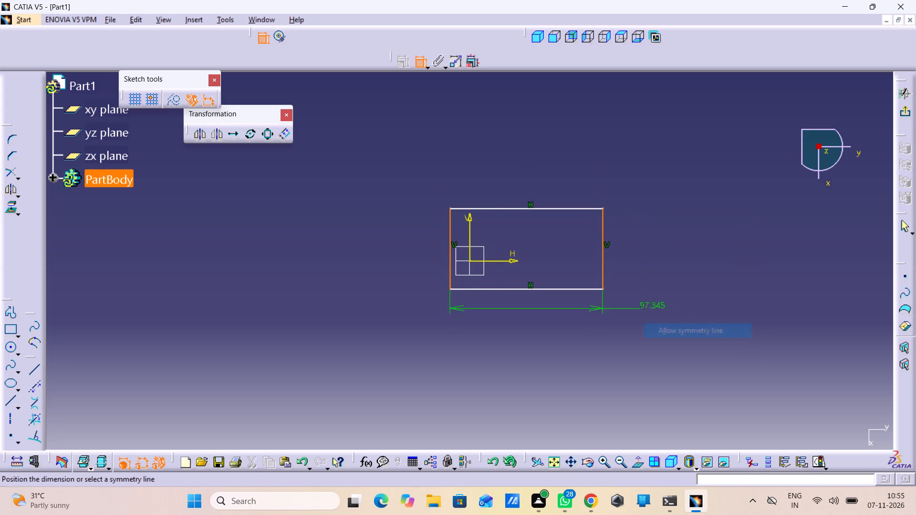
{"action": "left_click", "coordinate": [470, 231]}
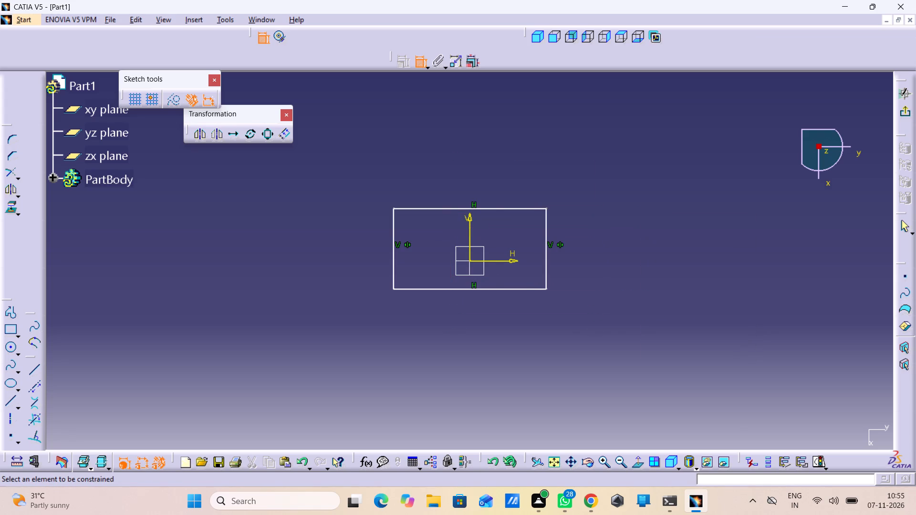
Constrain the rectangle's two horizontal edges symmetrically about the H axis.
{"action": "left_click", "coordinate": [488, 199]}
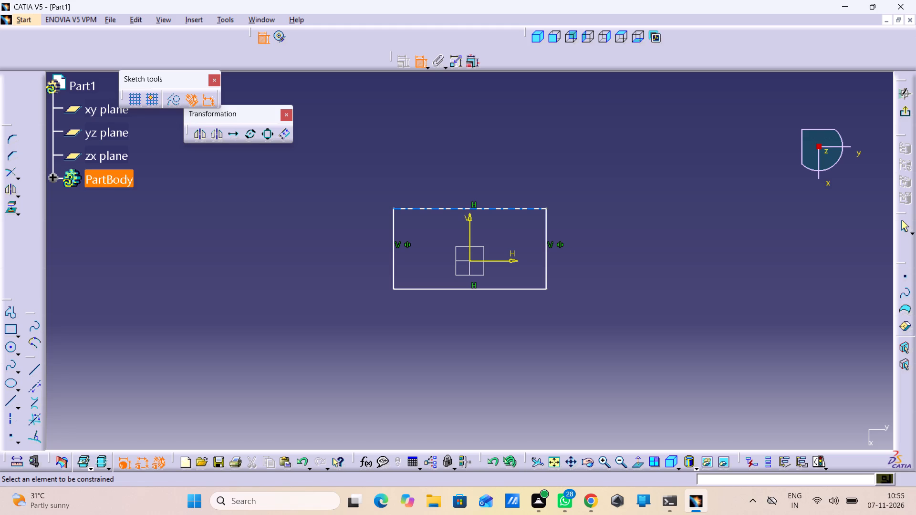
{"action": "left_click", "coordinate": [482, 208]}
{"action": "left_click", "coordinate": [496, 290]}
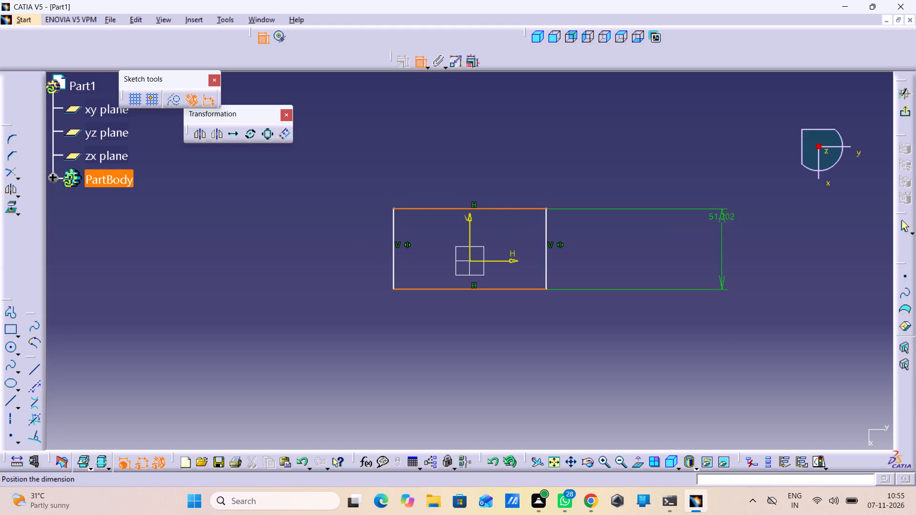
{"action": "right_click_drag", "start_coordinate": [722, 220], "coordinate": [722, 235]}
{"action": "left_click", "coordinate": [730, 340]}
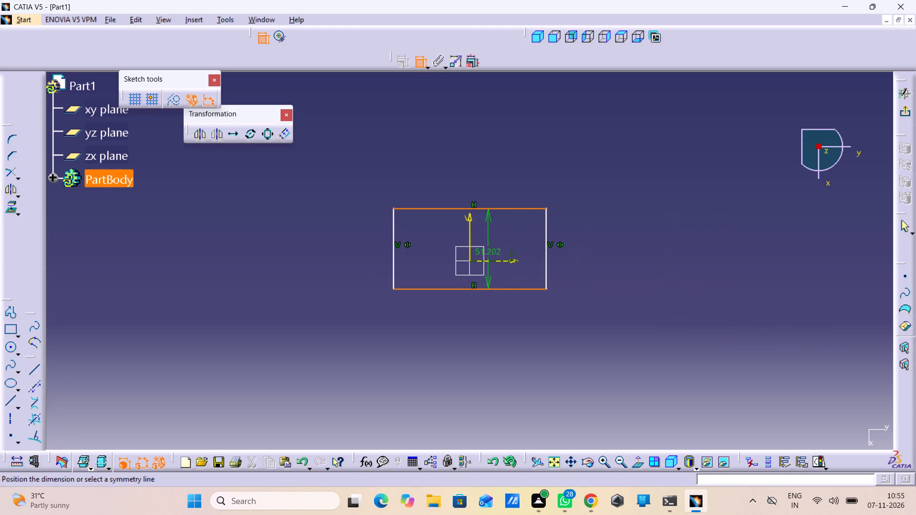
{"action": "left_click", "coordinate": [498, 260]}
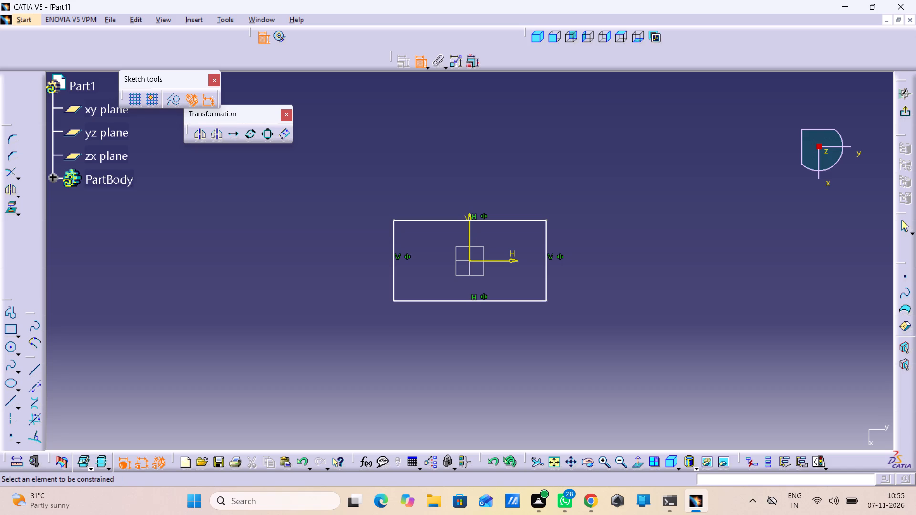
Dimension the distance between the rectangle's two vertical edges below the profile and set it to 85 mm.
{"action": "right_click", "coordinate": [596, 394]}
{"action": "left_click", "coordinate": [504, 303]}
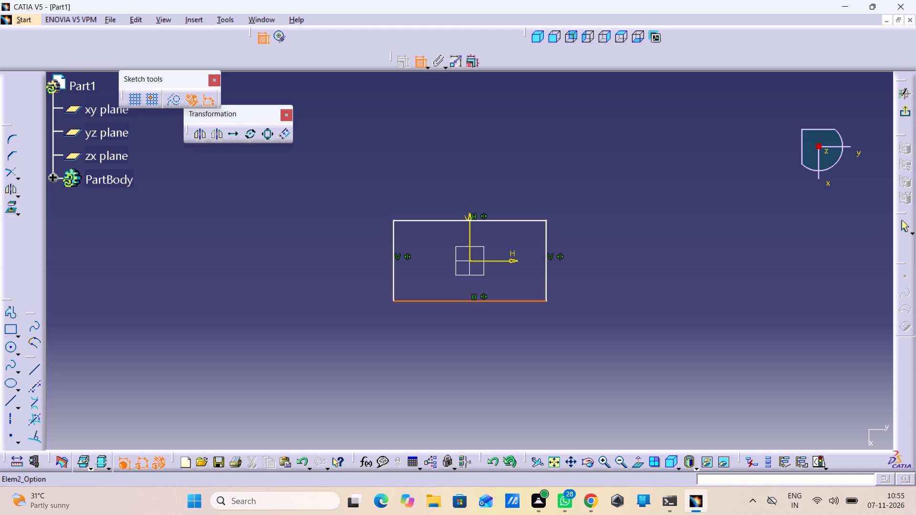
{"action": "left_click", "coordinate": [547, 256]}
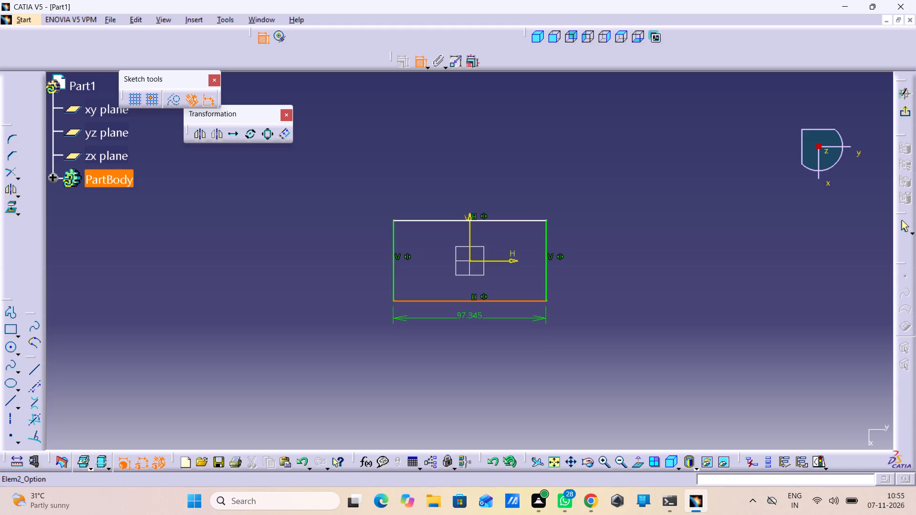
{"action": "left_click_drag", "start_coordinate": [544, 275], "coordinate": [572, 270]}
{"action": "double_click", "coordinate": [475, 315]}
{"action": "left_click", "coordinate": [624, 314]}
{"action": "right_click", "coordinate": [624, 314]}
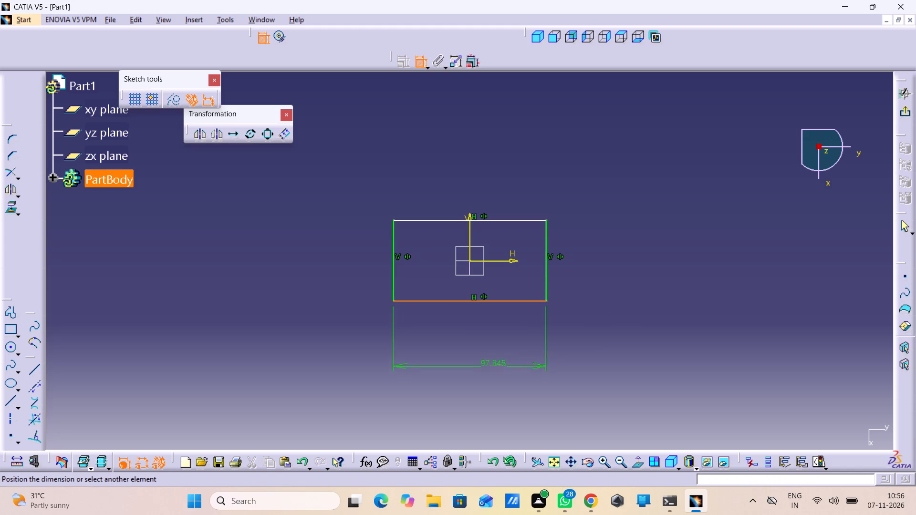
{"action": "left_click", "coordinate": [460, 322]}
{"action": "double_click", "coordinate": [459, 312]}
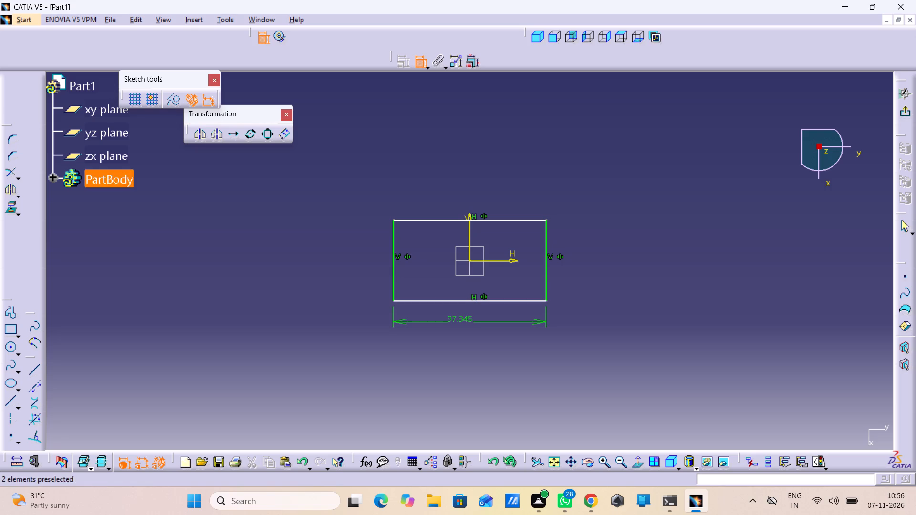
{"action": "type", "text": "85"}
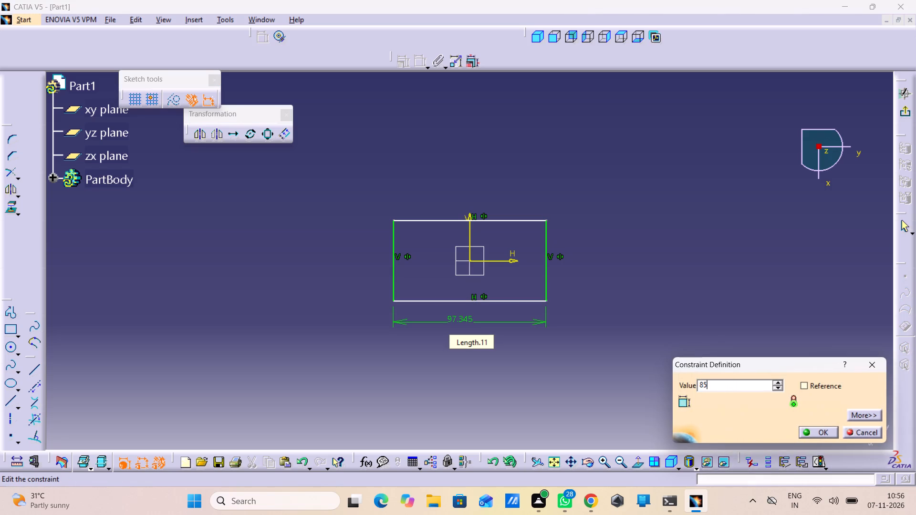
{"action": "key", "text": "Return"}
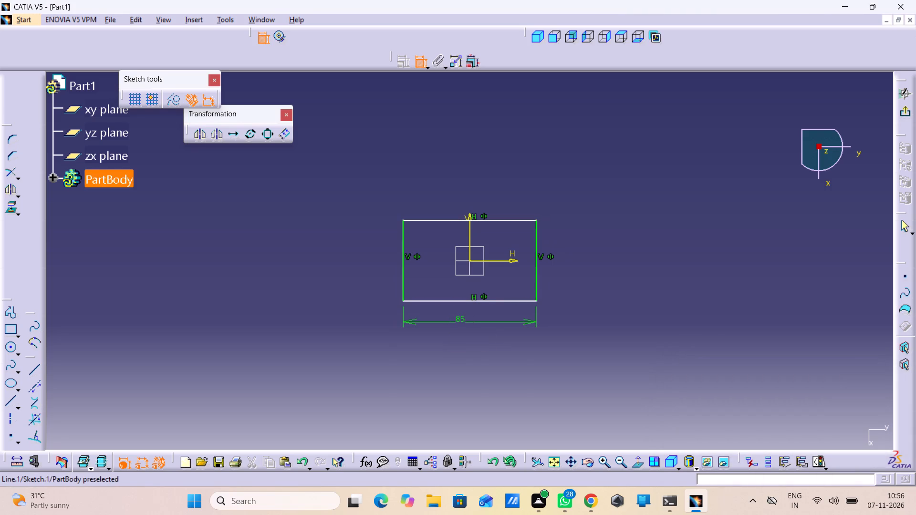
Dimension the rectangle's vertical edge beside the profile and set its length to 50 mm.
{"action": "left_click_drag", "start_coordinate": [539, 241], "coordinate": [544, 241]}
{"action": "left_click", "coordinate": [564, 266]}
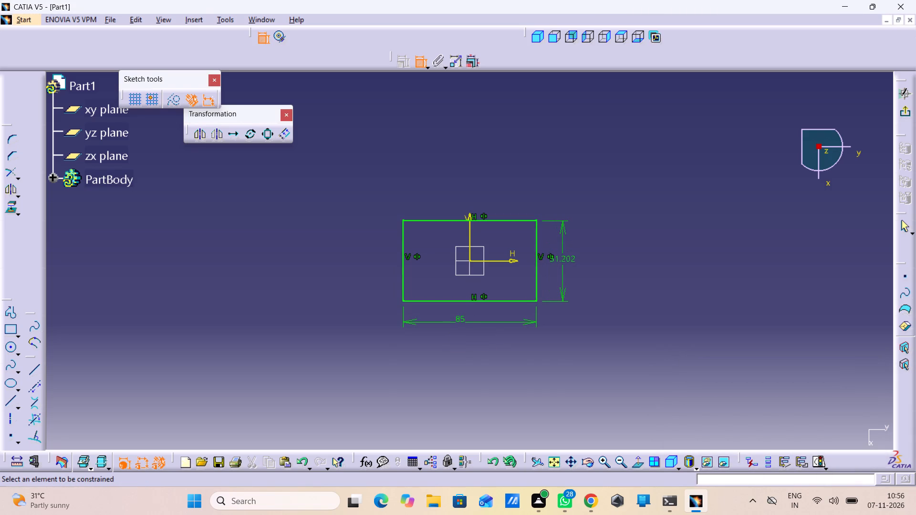
{"action": "double_click", "coordinate": [562, 257]}
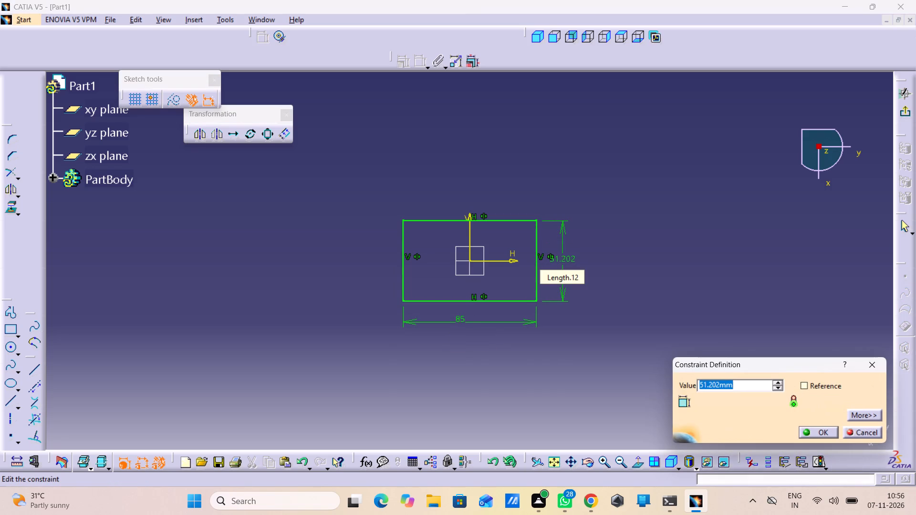
{"action": "type", "text": "50"}
{"action": "key", "text": "Return"}
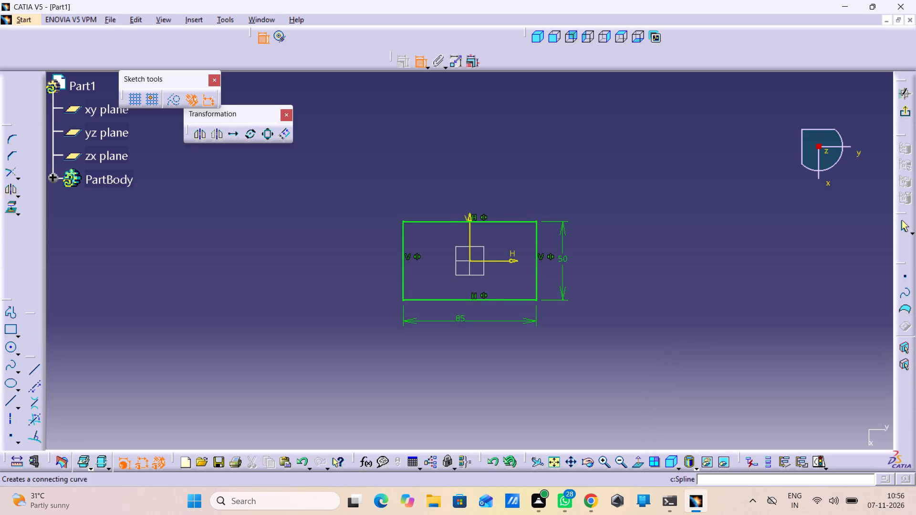
Sketch a circle centred on the origin inside the rectangle, about 21 mm in diameter.
{"action": "left_click", "coordinate": [12, 352]}
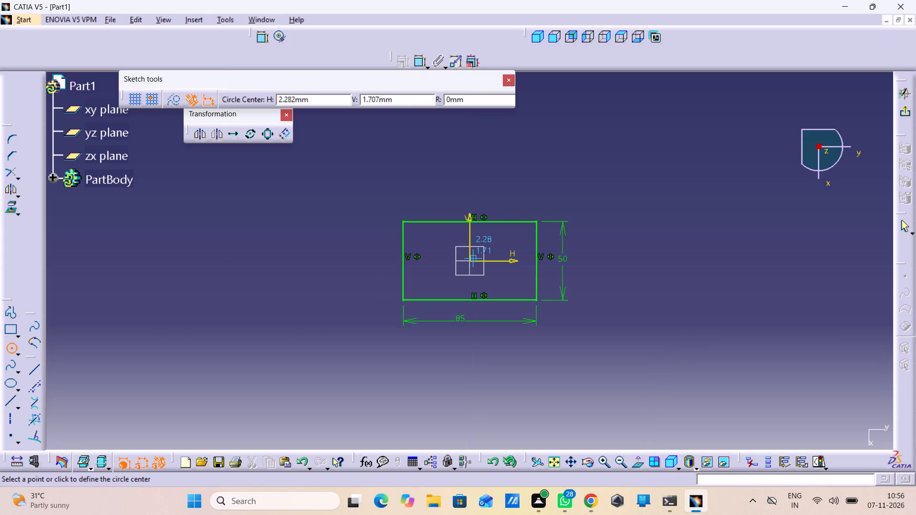
{"action": "left_click_drag", "start_coordinate": [468, 258], "coordinate": [468, 263]}
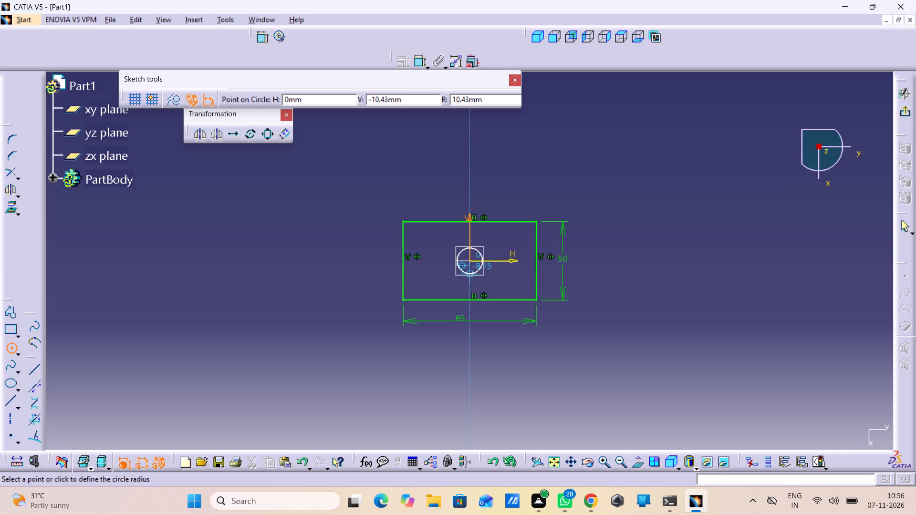
{"action": "left_click", "coordinate": [470, 279]}
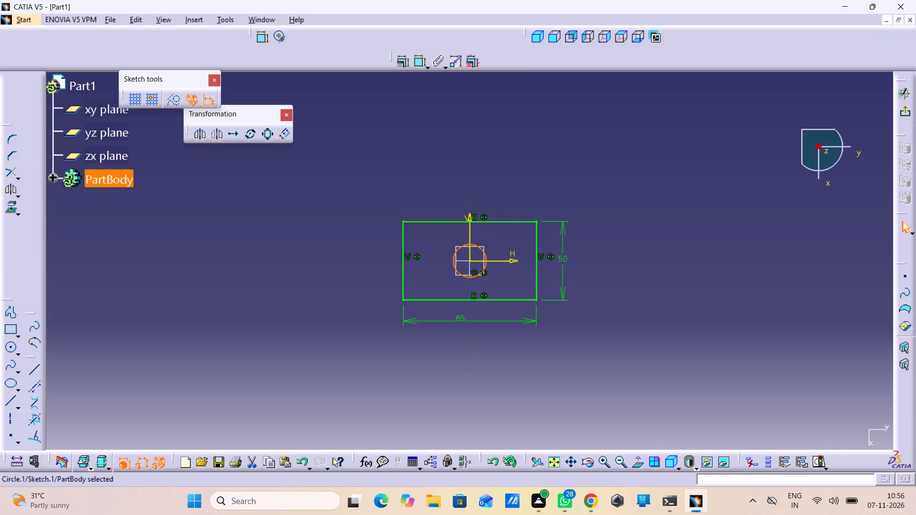
Dimension the central circle's diameter, placing the dimension above the rectangle, and set it to 20 mm.
{"action": "left_click", "coordinate": [416, 62]}
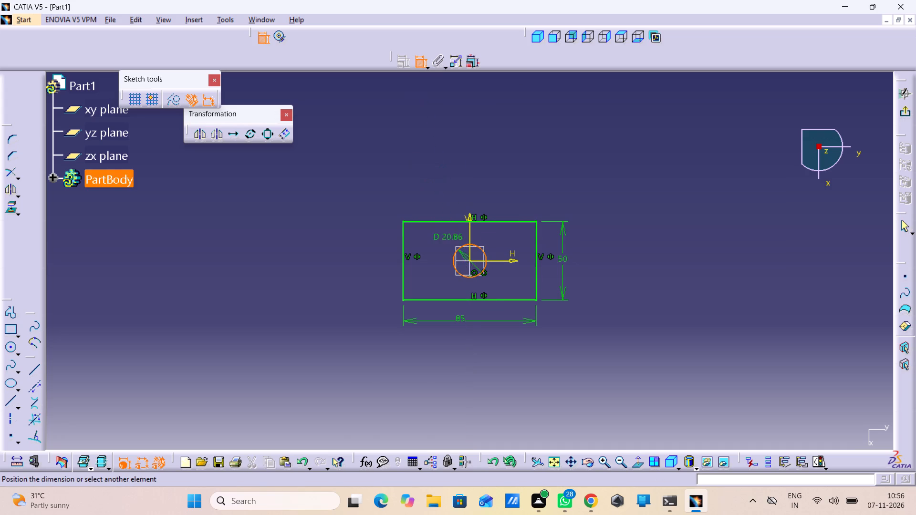
{"action": "left_click", "coordinate": [518, 174]}
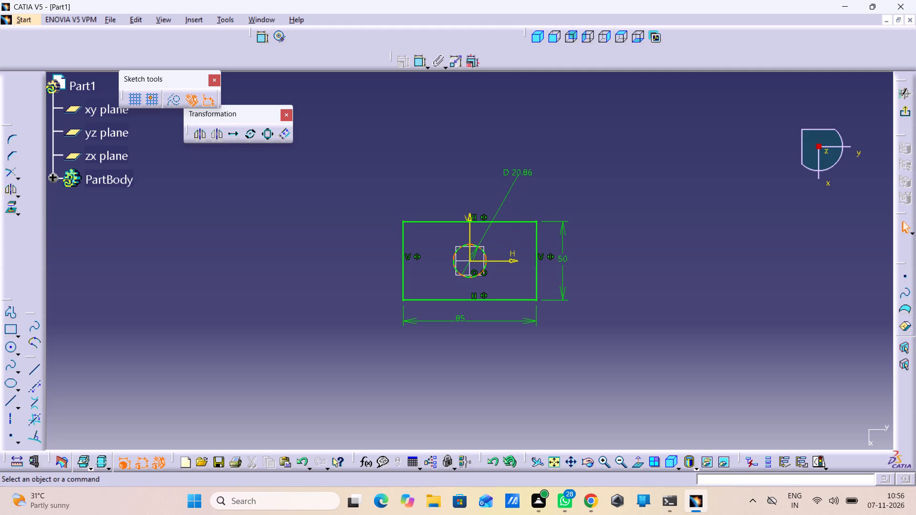
{"action": "double_click", "coordinate": [518, 172]}
{"action": "key", "text": "2"}
{"action": "key", "text": "0"}
{"action": "key", "text": "Return"}
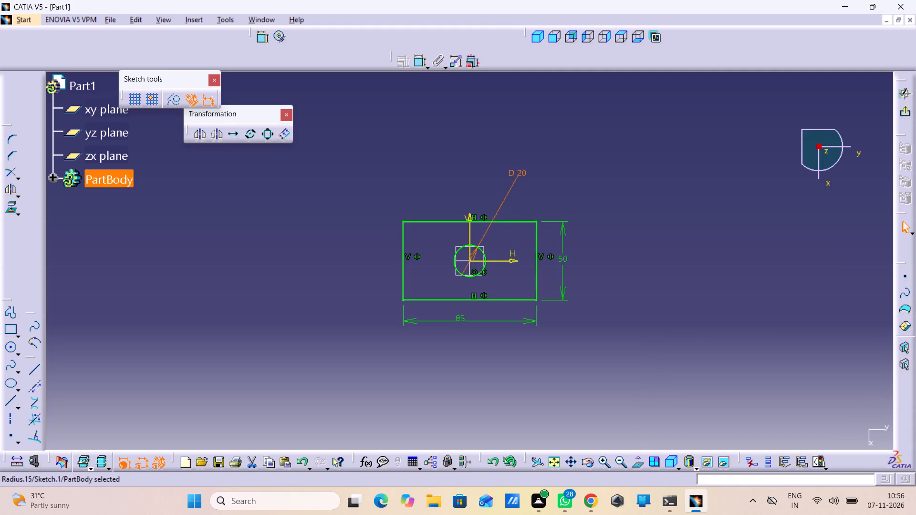
Dock the floating Transformation toolbar with the sketch geometry tools and the Sketch tools toolbar in the row of constraint tools.
{"action": "left_click_drag", "start_coordinate": [238, 115], "coordinate": [217, 187]}
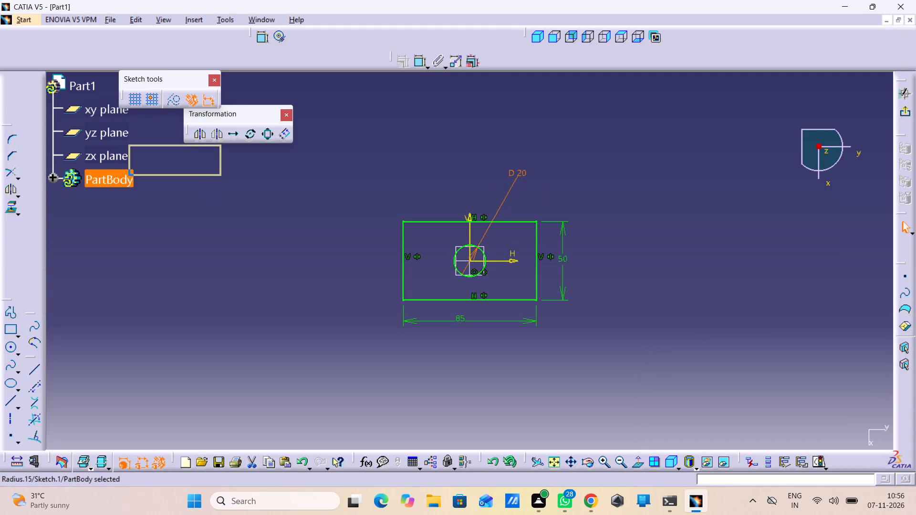
{"action": "left_click_drag", "start_coordinate": [217, 187], "coordinate": [14, 265]}
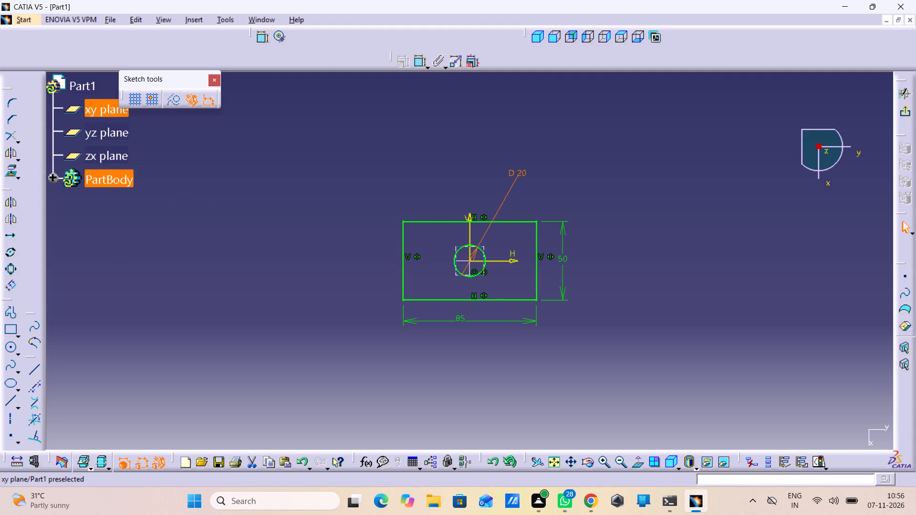
{"action": "left_click_drag", "start_coordinate": [156, 83], "coordinate": [733, 61]}
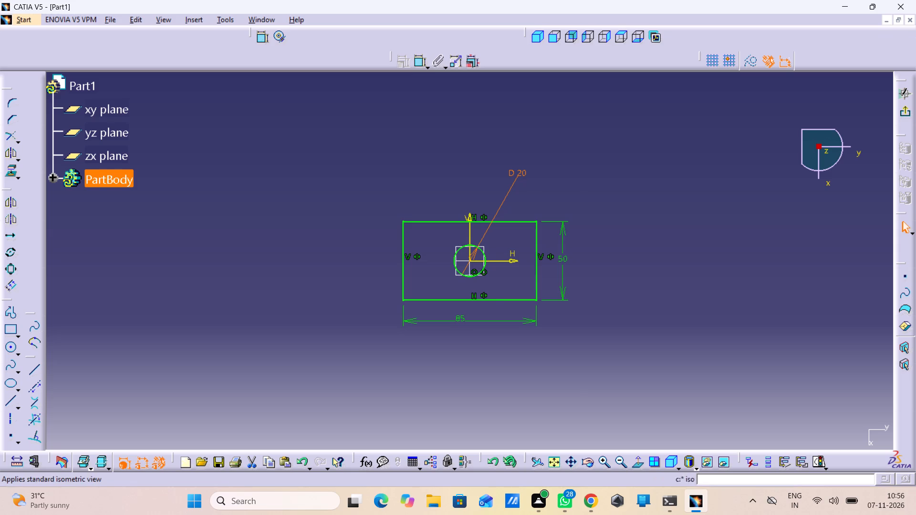
Move the Quick view toolbar into the same row as the constraint tools and the docked Sketch tools.
{"action": "left_click_drag", "start_coordinate": [525, 33], "coordinate": [590, 78]}
{"action": "left_click_drag", "start_coordinate": [592, 76], "coordinate": [573, 59]}
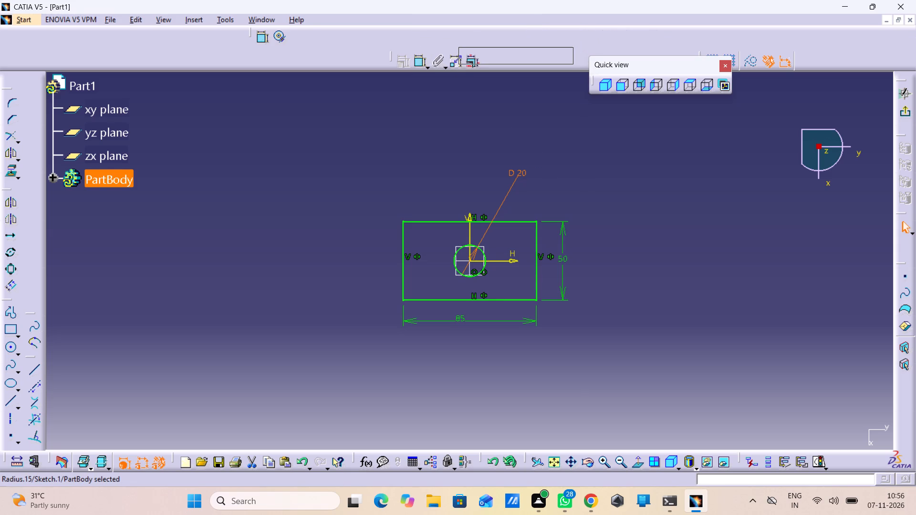
{"action": "left_click_drag", "start_coordinate": [573, 59], "coordinate": [583, 58]}
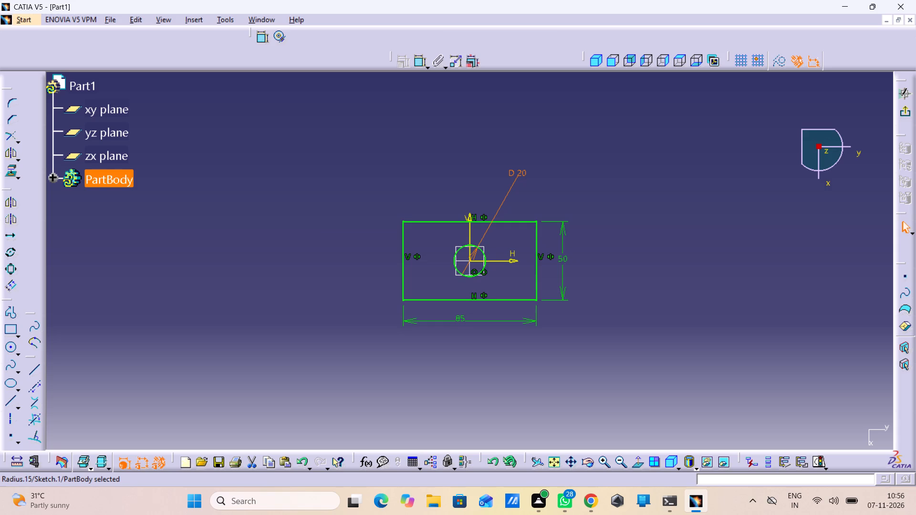
{"action": "left_click_drag", "start_coordinate": [585, 56], "coordinate": [556, 50]}
{"action": "left_click_drag", "start_coordinate": [557, 57], "coordinate": [519, 44]}
{"action": "left_click_drag", "start_coordinate": [518, 33], "coordinate": [514, 64]}
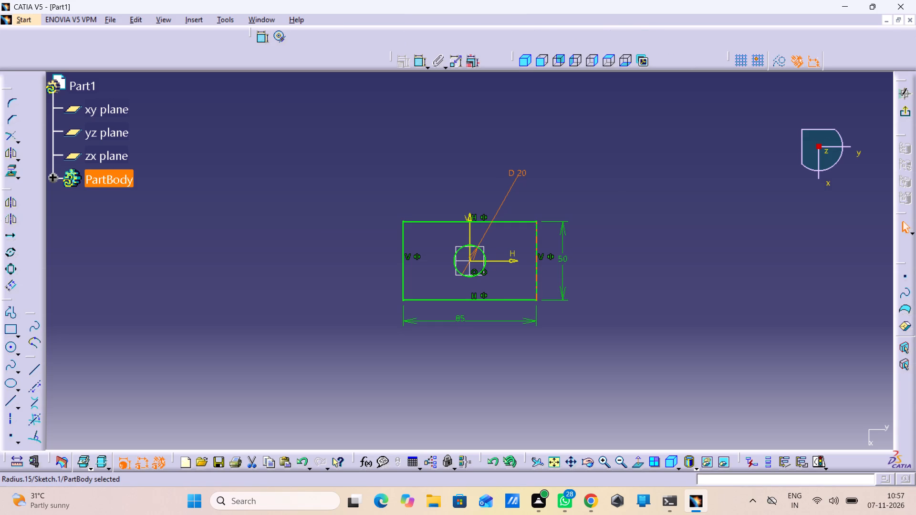
Exit the sketch and extrude the rectangle with its central circle as a 15 mm Pad, previewing it before confirming.
{"action": "left_click", "coordinate": [904, 117]}
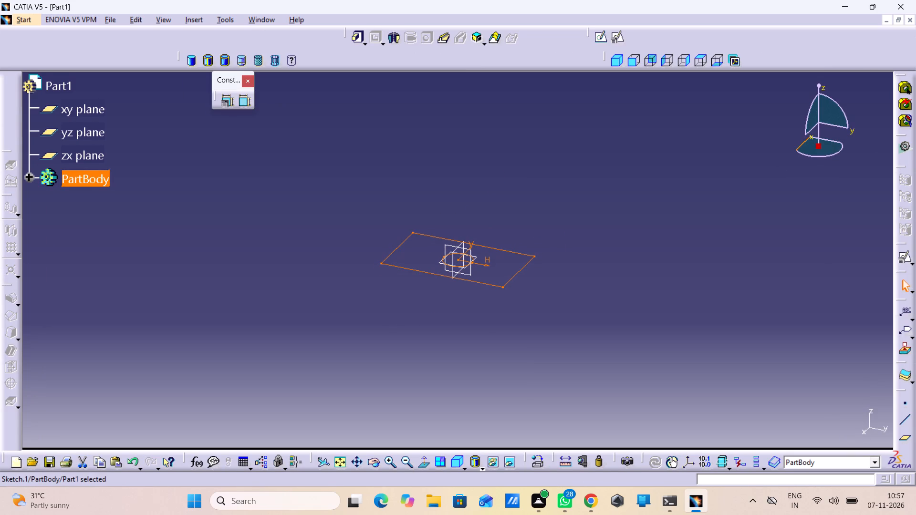
{"action": "left_click", "coordinate": [350, 38]}
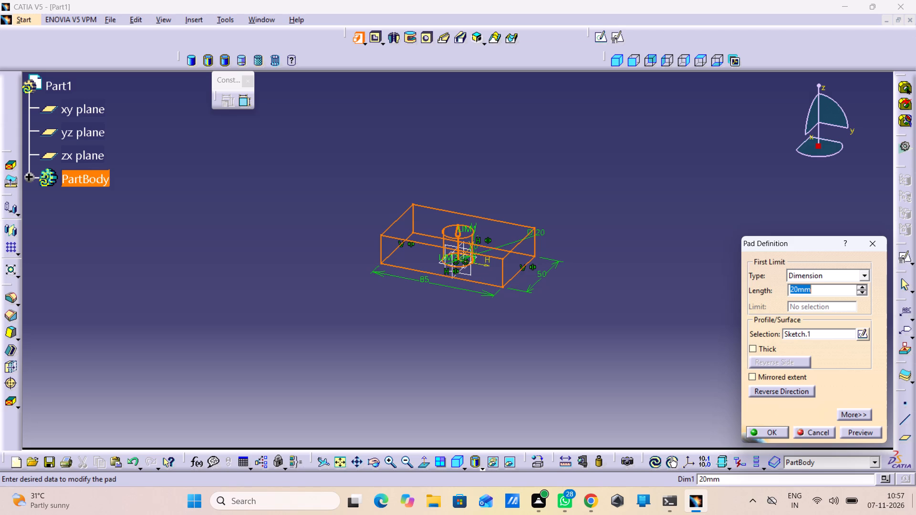
{"action": "type", "text": "15"}
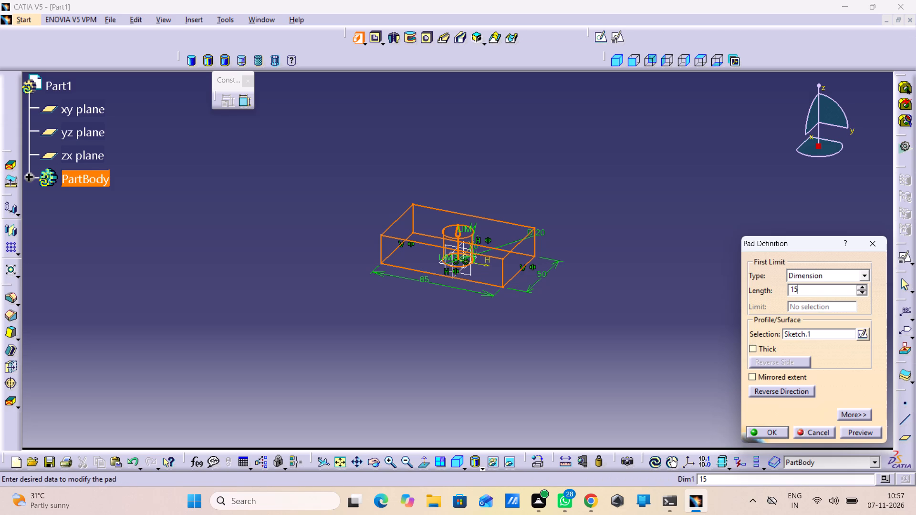
{"action": "left_click", "coordinate": [851, 434]}
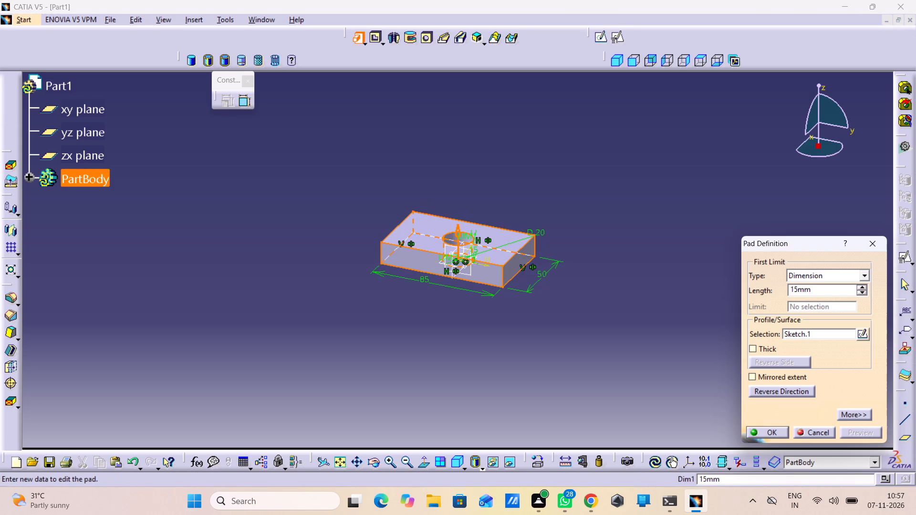
{"action": "middle_click_drag", "start_coordinate": [536, 370], "coordinate": [546, 336]}
{"action": "right_click_drag", "start_coordinate": [536, 370], "coordinate": [546, 336]}
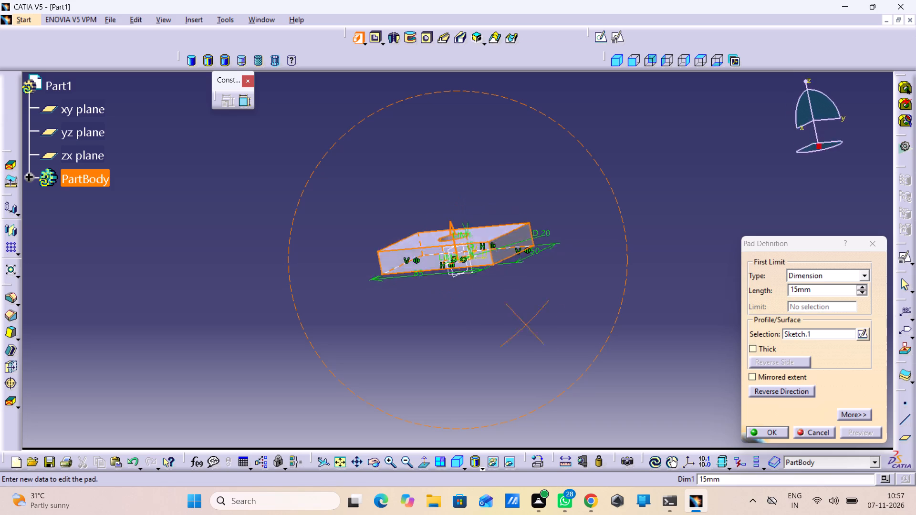
{"action": "right_click_drag", "start_coordinate": [546, 336], "coordinate": [571, 343]}
{"action": "middle_click_drag", "start_coordinate": [546, 336], "coordinate": [572, 344]}
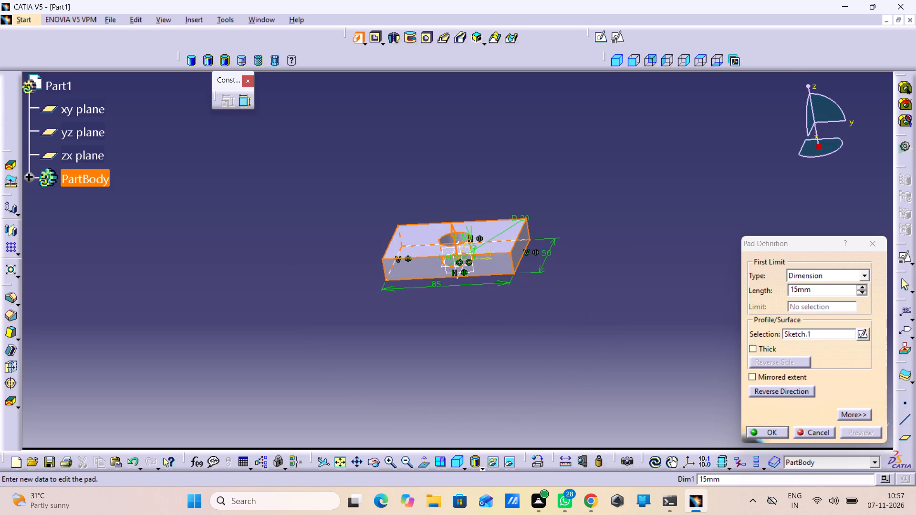
{"action": "left_click", "coordinate": [760, 432]}
{"action": "left_click", "coordinate": [611, 402]}
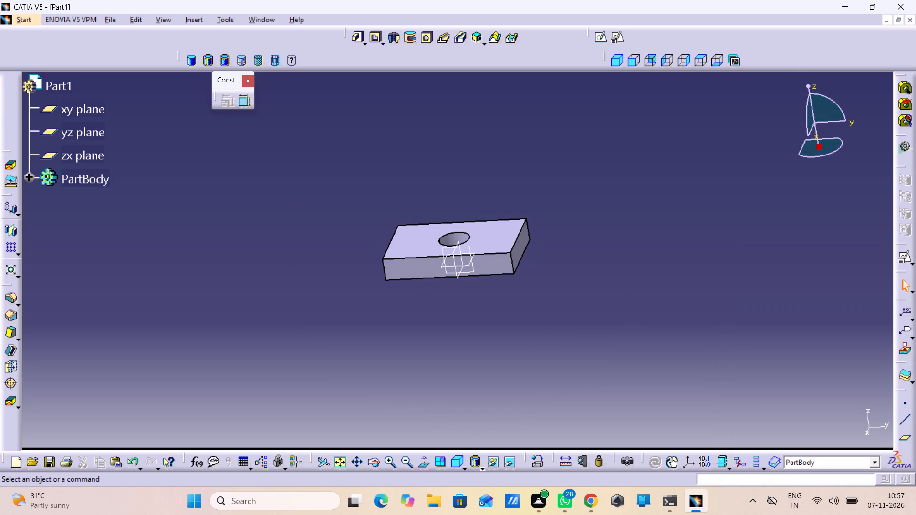
Open a positioned sketch on the block's short 50 mm end face on the negative y side, with implicit origin and orientation.
{"action": "left_click", "coordinate": [495, 250]}
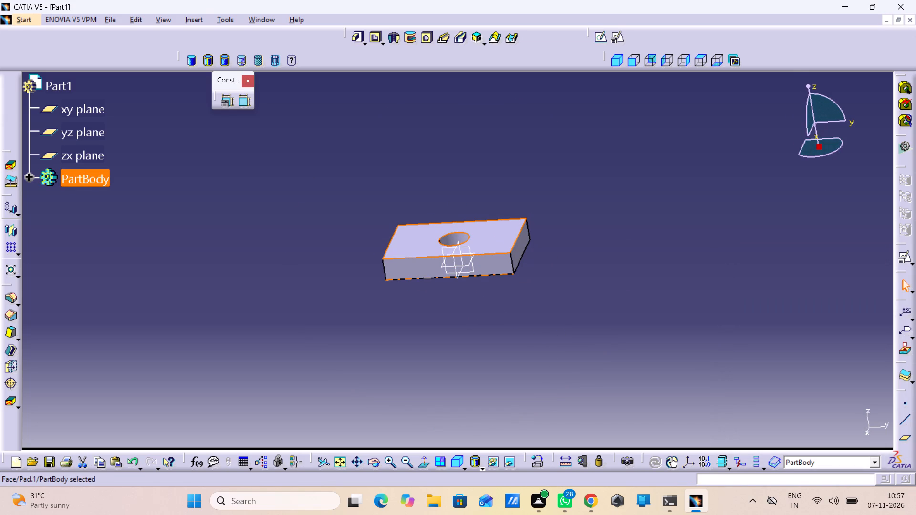
{"action": "left_click", "coordinate": [439, 328]}
{"action": "middle_click_drag", "start_coordinate": [439, 328], "coordinate": [642, 311]}
{"action": "right_click_drag", "start_coordinate": [439, 328], "coordinate": [642, 311]}
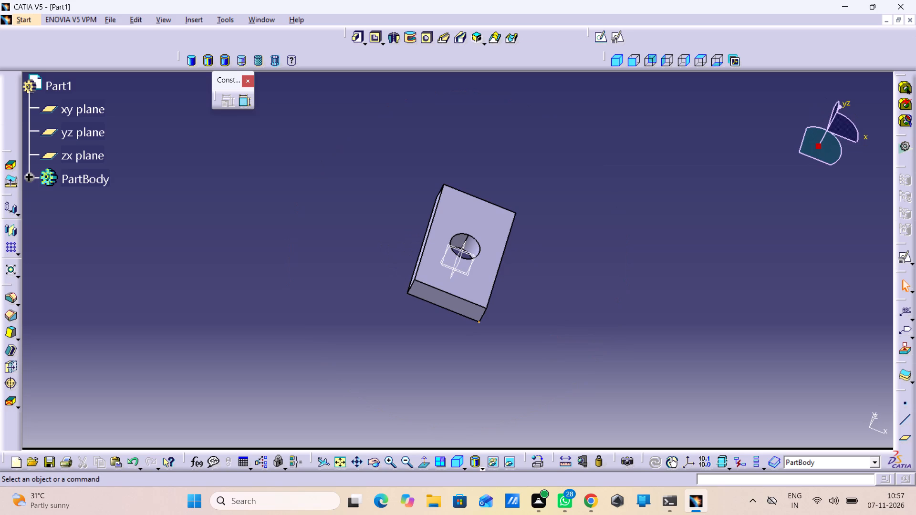
{"action": "left_click", "coordinate": [434, 293]}
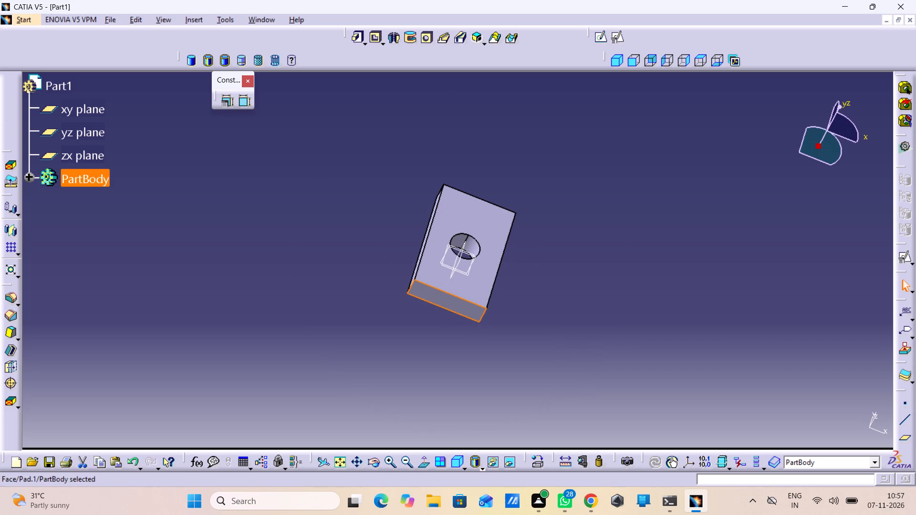
{"action": "left_click", "coordinate": [615, 38]}
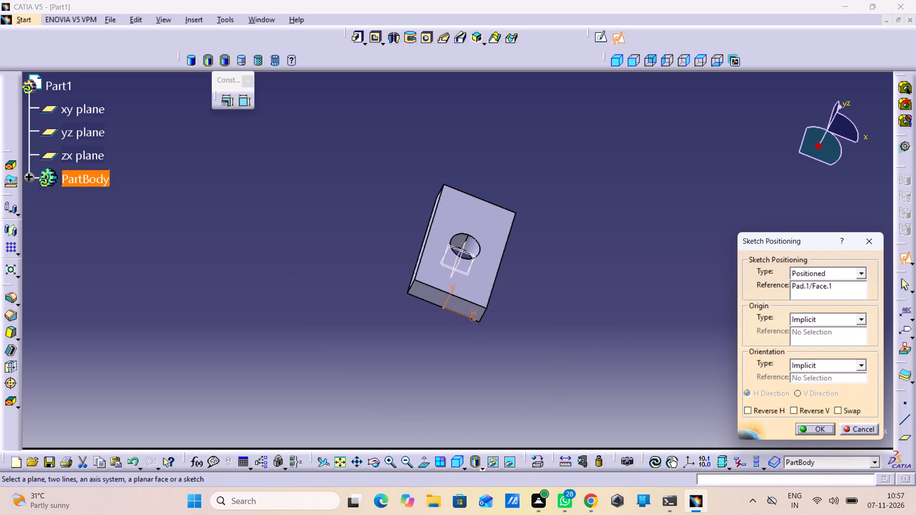
{"action": "left_click", "coordinate": [807, 428]}
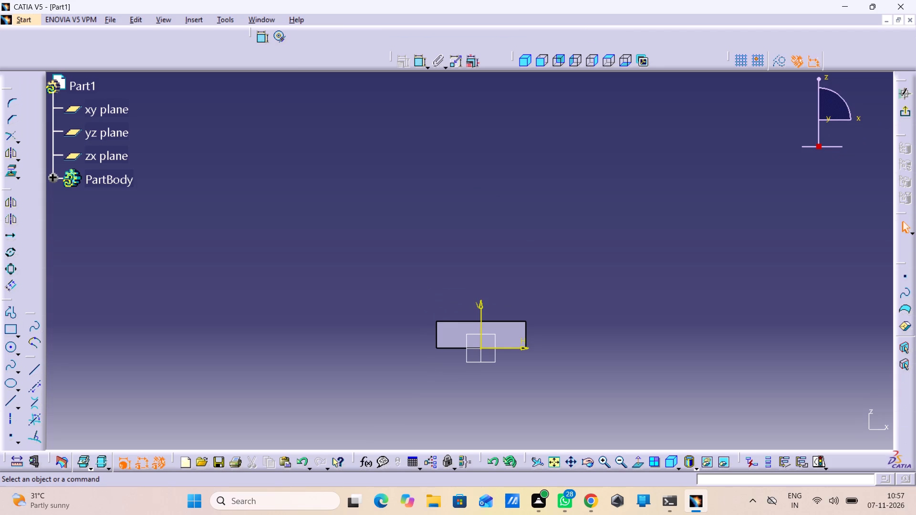
Sketch two concentric circles of about 13.3 mm and 6.7 mm radius, centred on the V axis about 81 mm above the origin.
{"action": "double_click", "coordinate": [10, 345]}
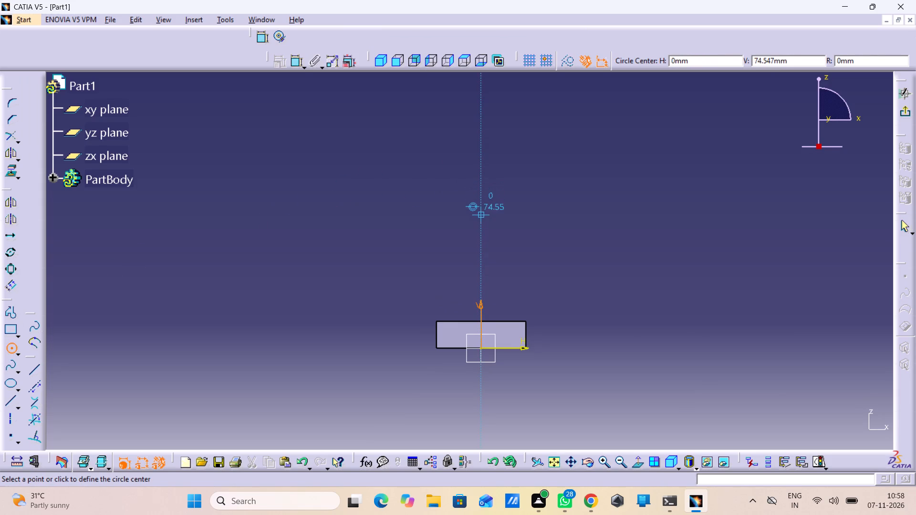
{"action": "left_click", "coordinate": [480, 203]}
{"action": "left_click", "coordinate": [482, 227]}
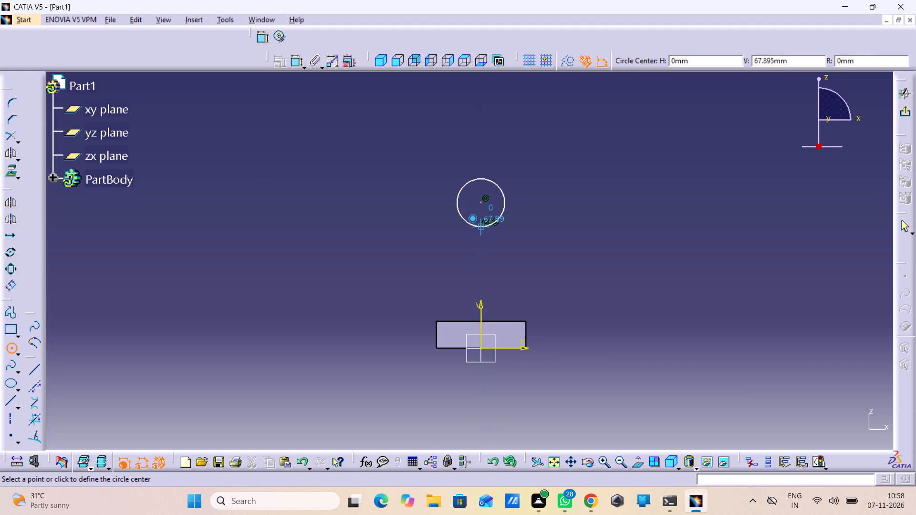
{"action": "left_click", "coordinate": [480, 205]}
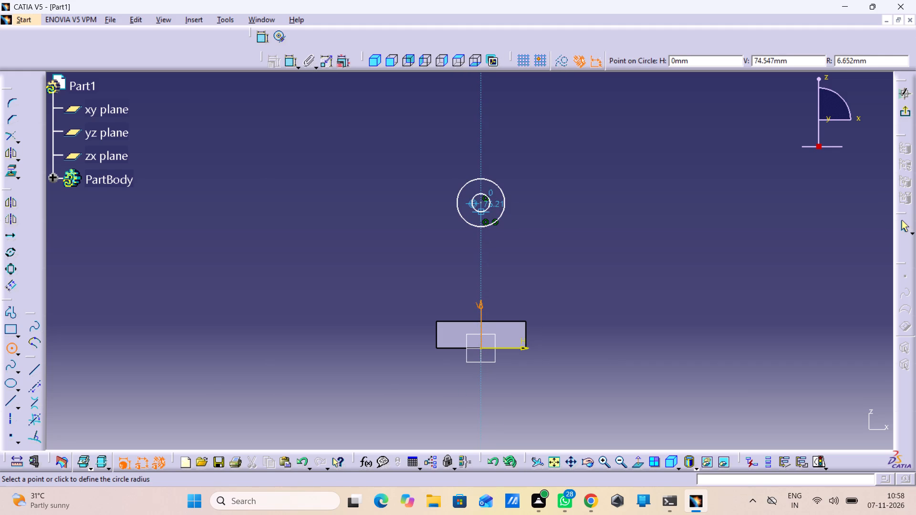
{"action": "left_click", "coordinate": [480, 216]}
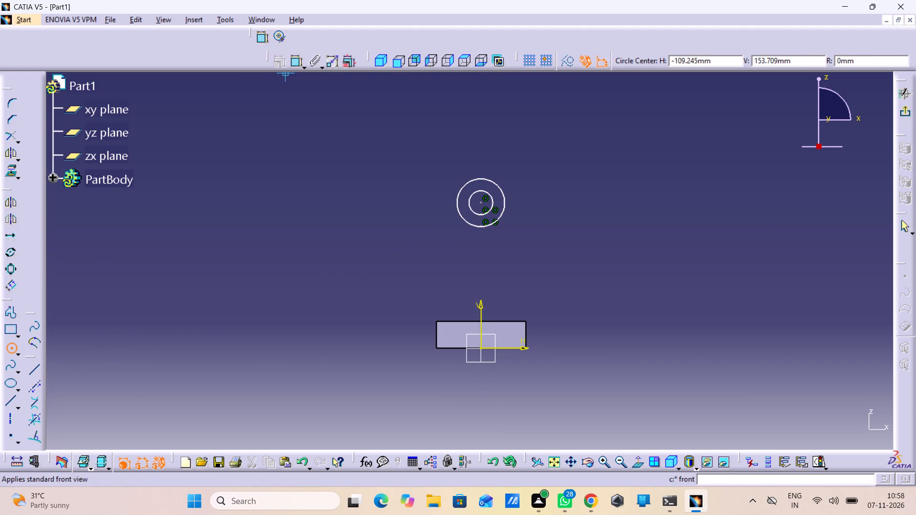
Undock the Constraint toolbar and leave it floating over the empty area beside the sketch.
{"action": "left_click", "coordinate": [296, 63]}
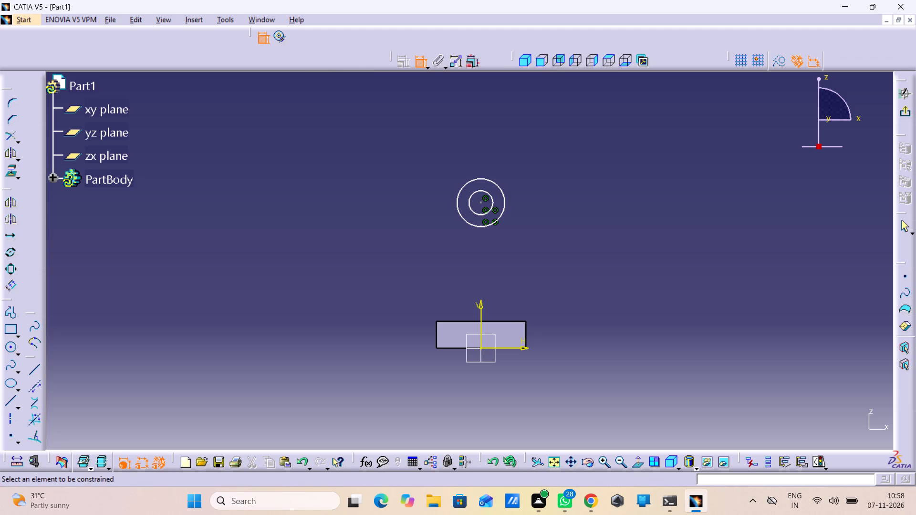
{"action": "left_click_drag", "start_coordinate": [250, 31], "coordinate": [711, 195]}
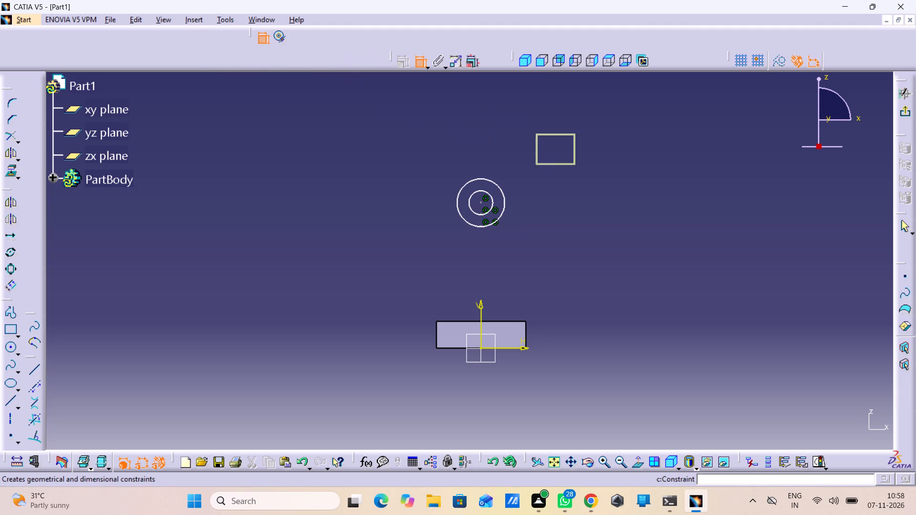
{"action": "left_click_drag", "start_coordinate": [711, 195], "coordinate": [803, 196]}
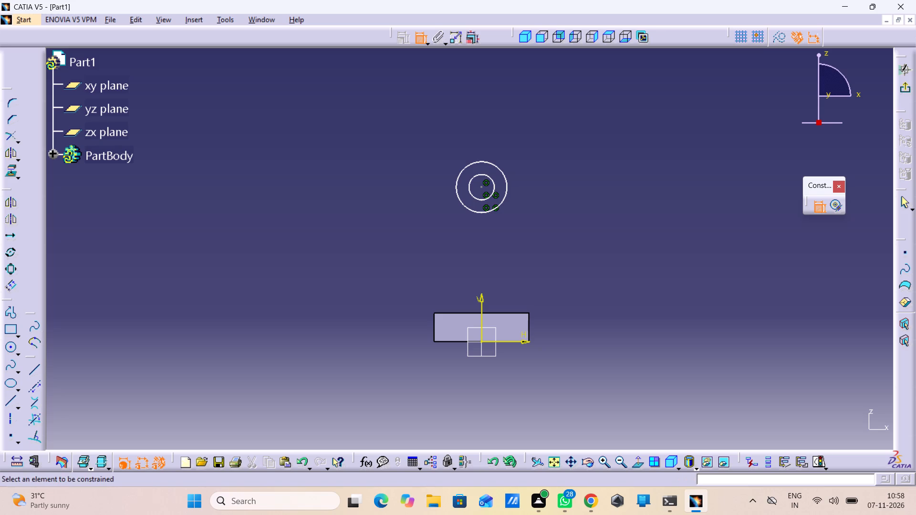
Dimension the outer circle as a radius instead of a diameter and set it to 15 mm.
{"action": "left_click", "coordinate": [504, 176]}
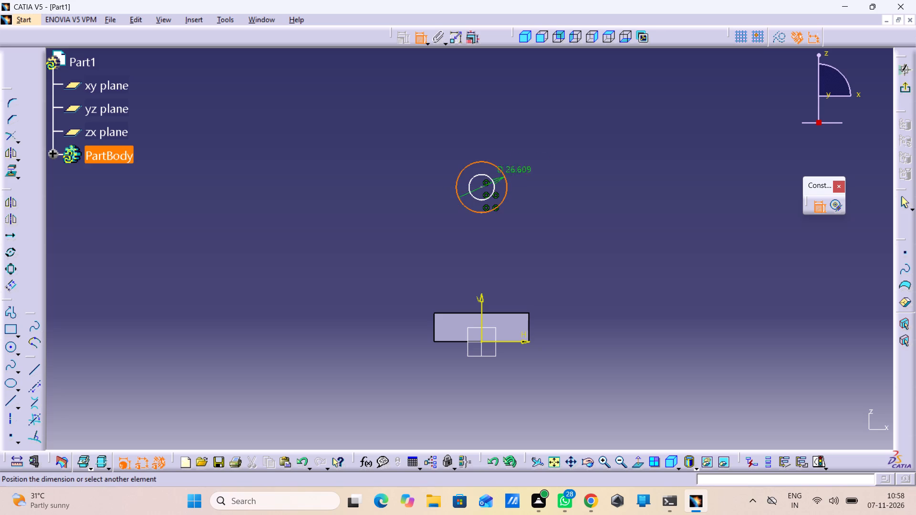
{"action": "left_click", "coordinate": [545, 147]}
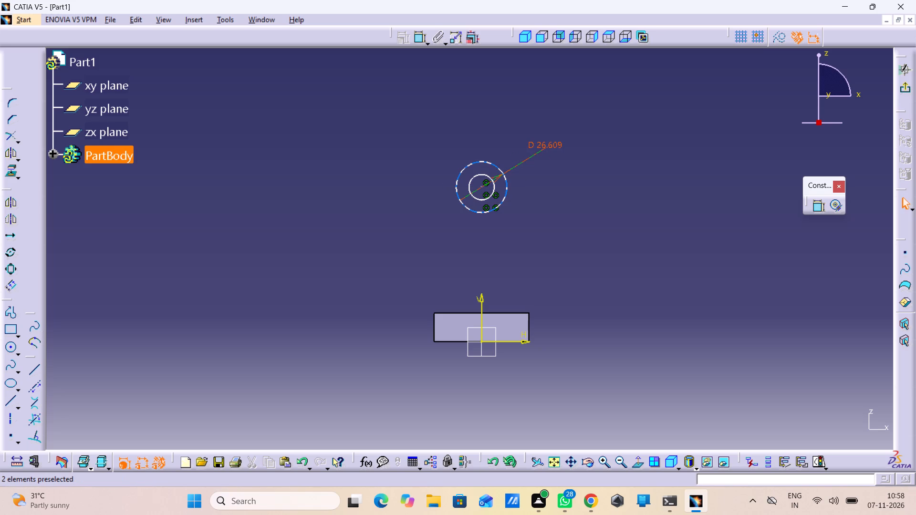
{"action": "double_click", "coordinate": [545, 143]}
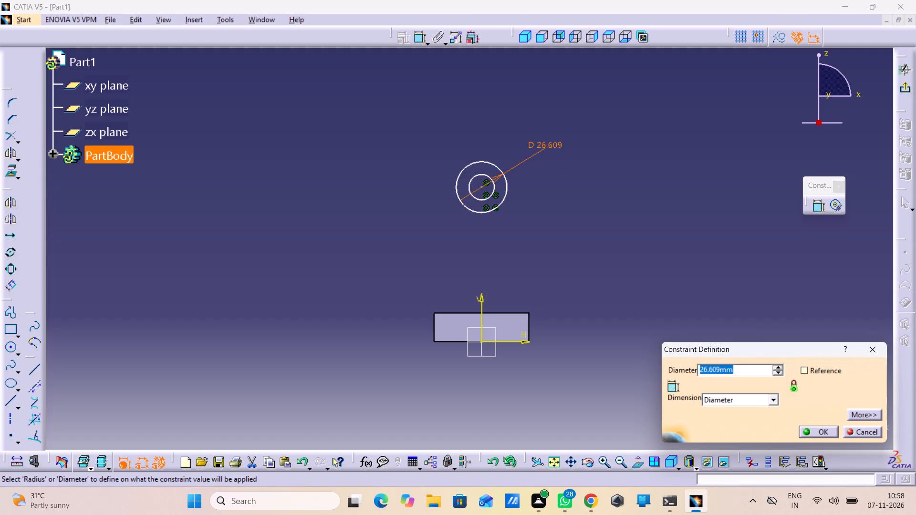
{"action": "left_click", "coordinate": [739, 402]}
{"action": "left_click", "coordinate": [734, 410]}
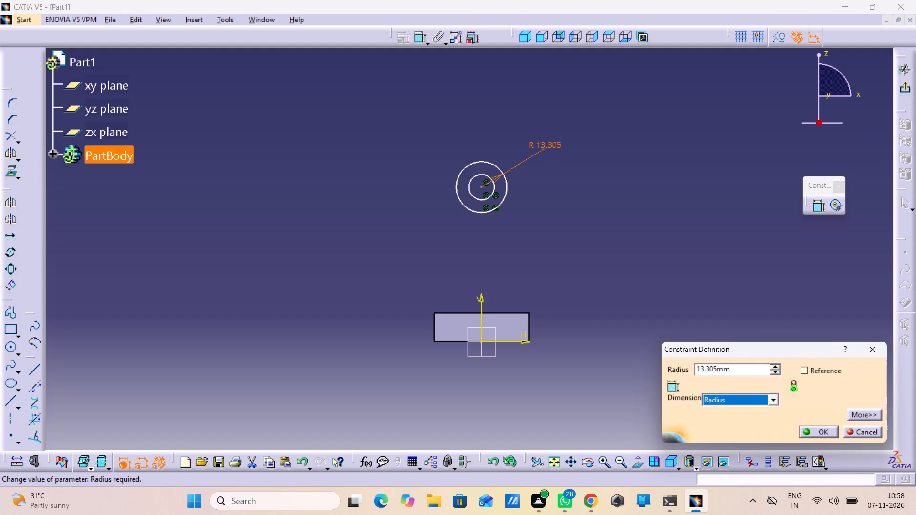
{"action": "type", "text": "15"}
{"action": "left_click_drag", "start_coordinate": [752, 371], "coordinate": [668, 373]}
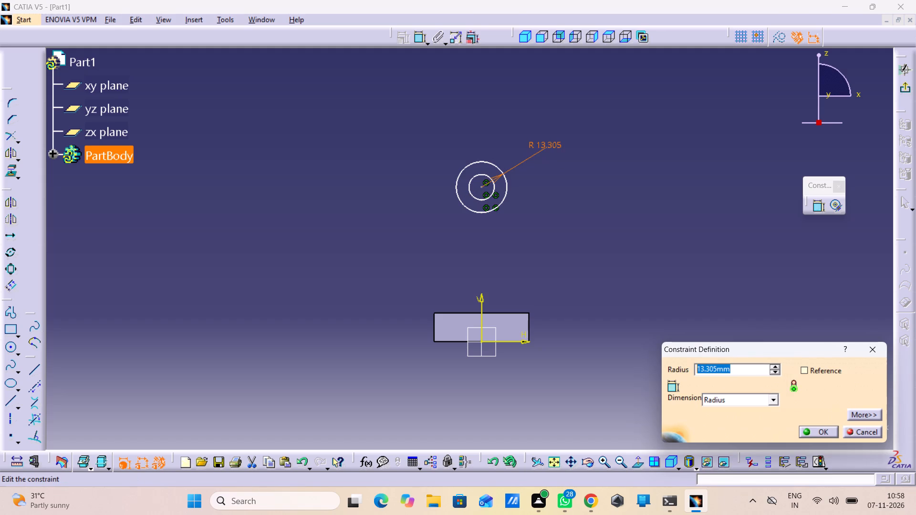
{"action": "left_click_drag", "start_coordinate": [668, 373], "coordinate": [670, 375]}
{"action": "key", "text": "5"}
{"action": "key", "text": "BackSpace"}
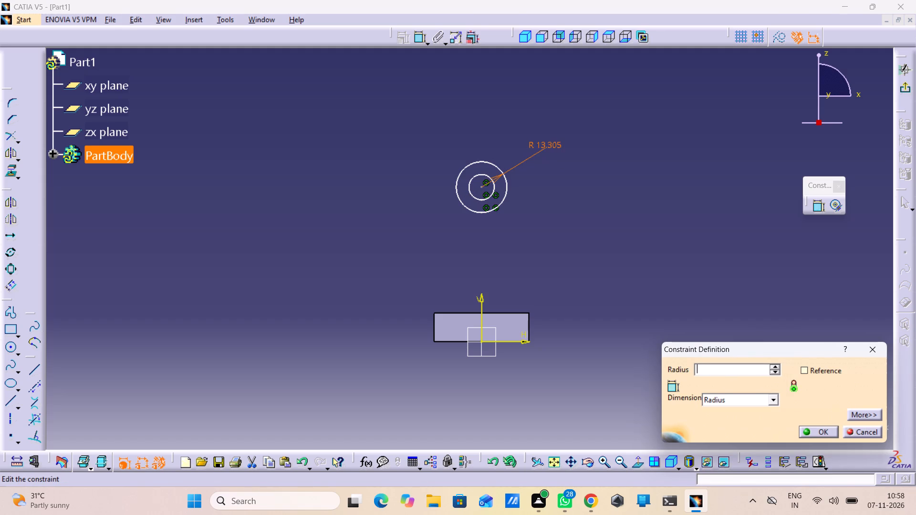
{"action": "type", "text": "15"}
{"action": "key", "text": "Return"}
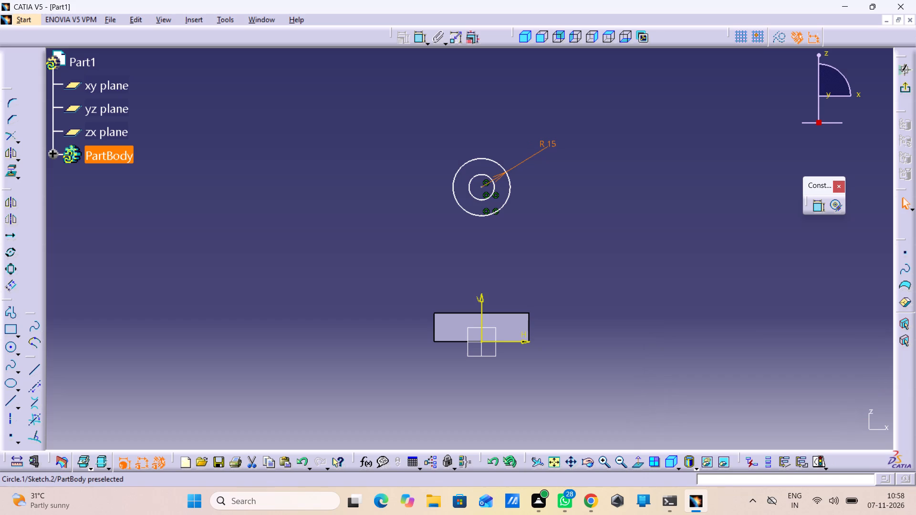
{"action": "left_click", "coordinate": [491, 199]}
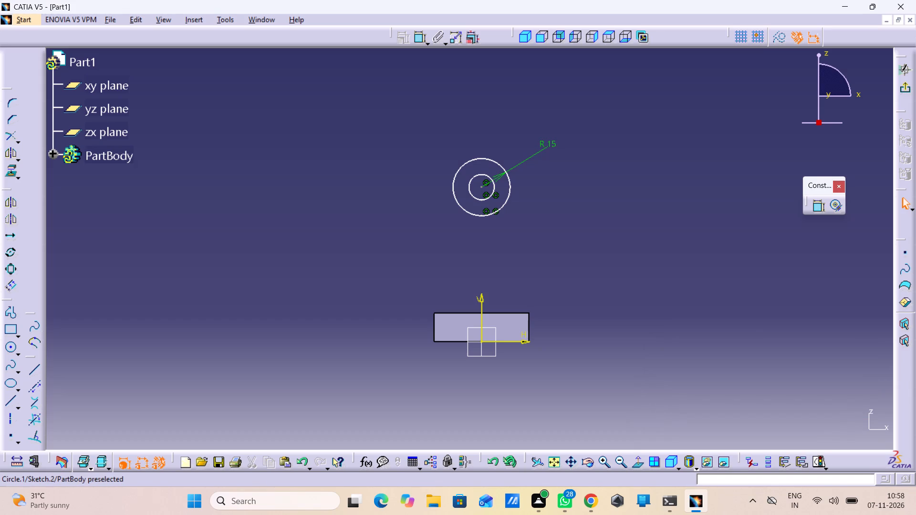
Add a radius dimension to the inner circle and set it to 30 mm.
{"action": "left_click", "coordinate": [821, 206]}
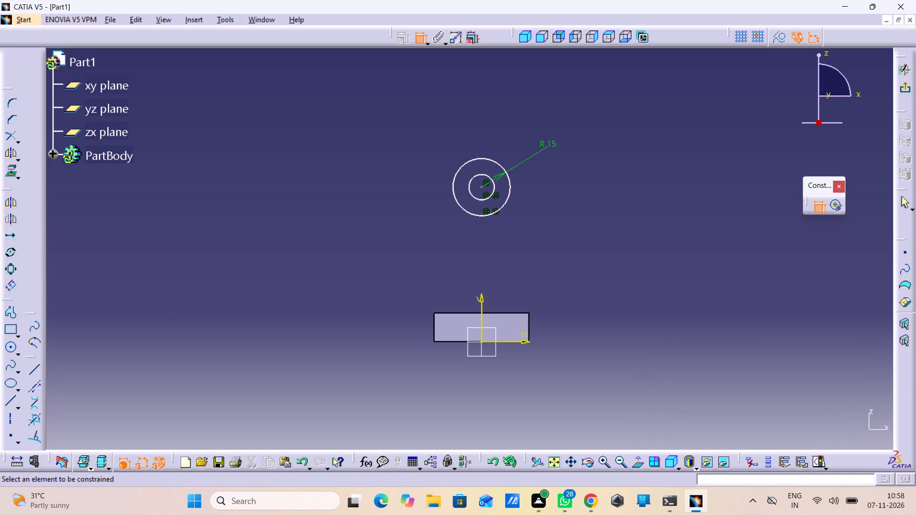
{"action": "left_click_drag", "start_coordinate": [476, 199], "coordinate": [549, 206]}
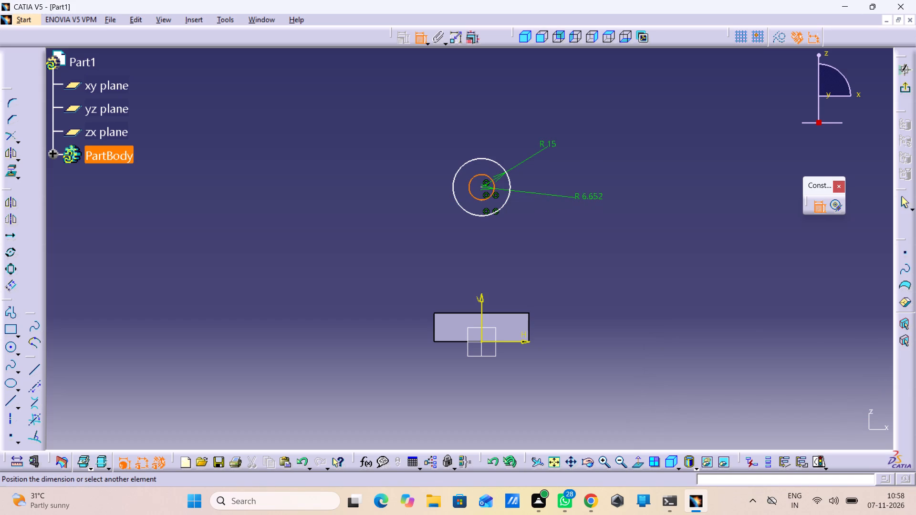
{"action": "left_click", "coordinate": [589, 197]}
{"action": "double_click", "coordinate": [588, 191]}
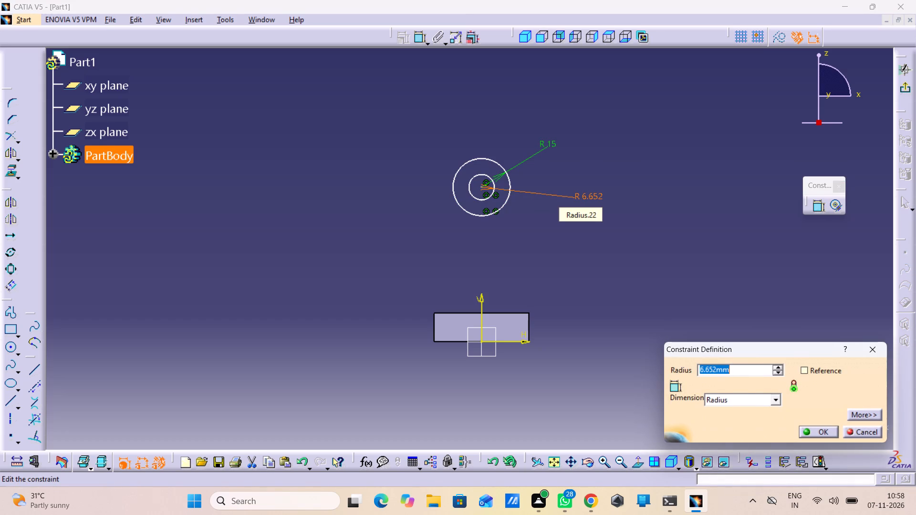
{"action": "type", "text": "30"}
{"action": "key", "text": "Return"}
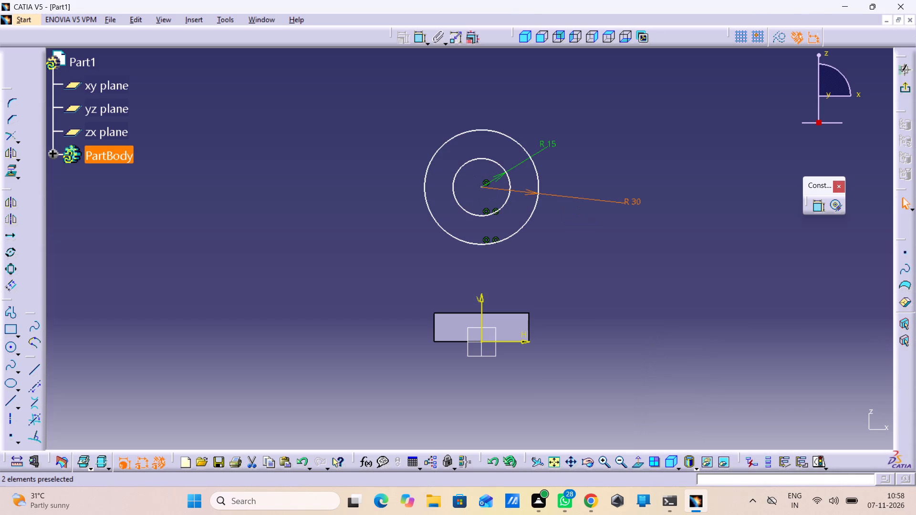
Switch the 30 mm radius constraint to a diameter and set it to 15 mm.
{"action": "double_click", "coordinate": [640, 200]}
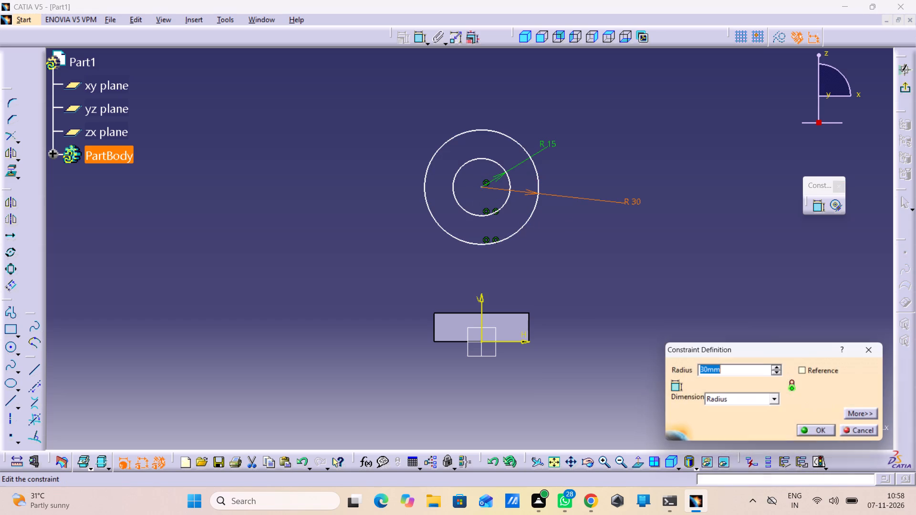
{"action": "left_click", "coordinate": [743, 402]}
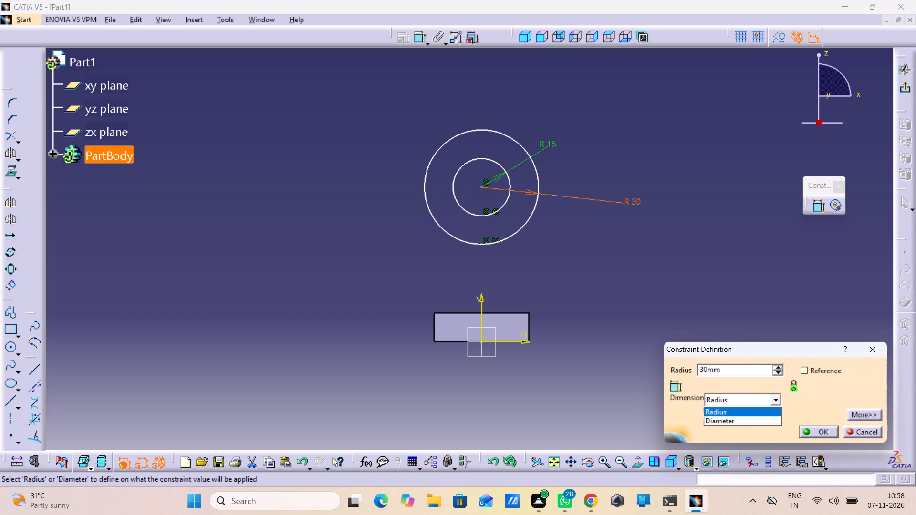
{"action": "left_click", "coordinate": [743, 417]}
{"action": "left_click_drag", "start_coordinate": [736, 364], "coordinate": [564, 356]}
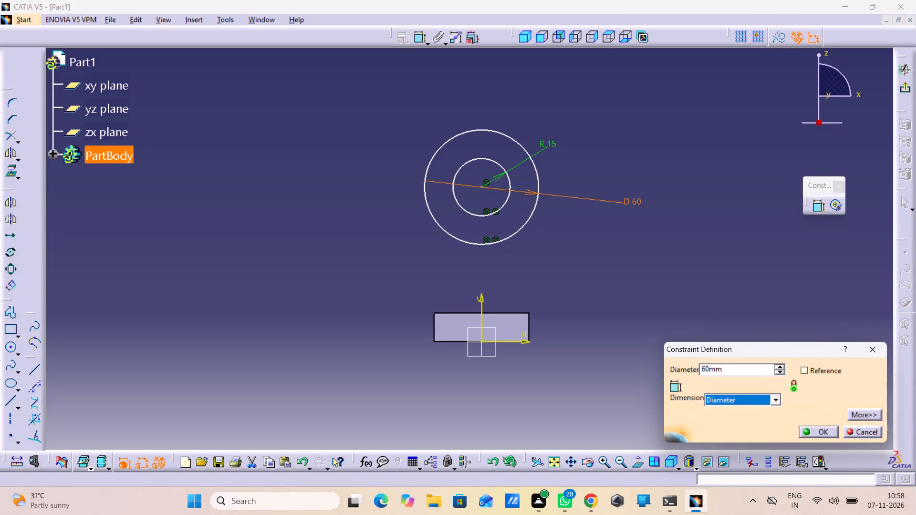
{"action": "left_click_drag", "start_coordinate": [564, 356], "coordinate": [554, 356]}
{"action": "left_click_drag", "start_coordinate": [726, 367], "coordinate": [642, 366]}
{"action": "type", "text": "15"}
{"action": "key", "text": "Return"}
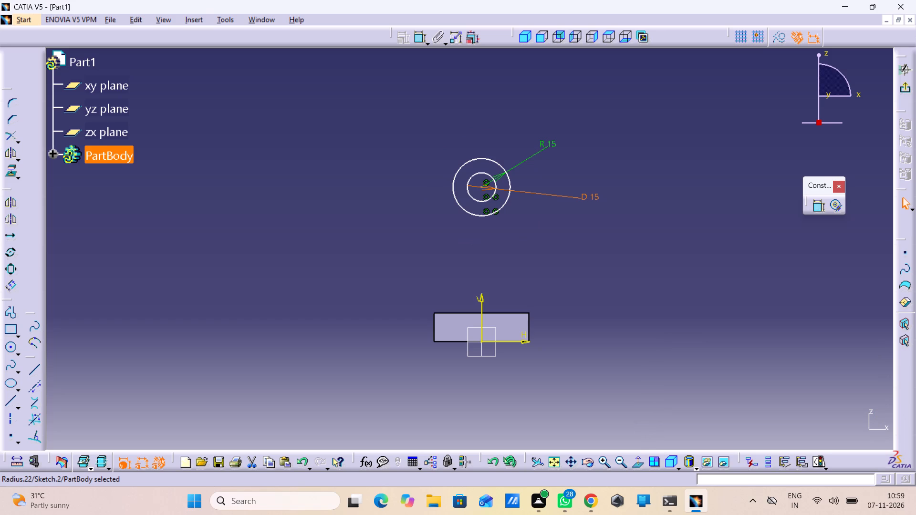
{"action": "left_click", "coordinate": [535, 268]}
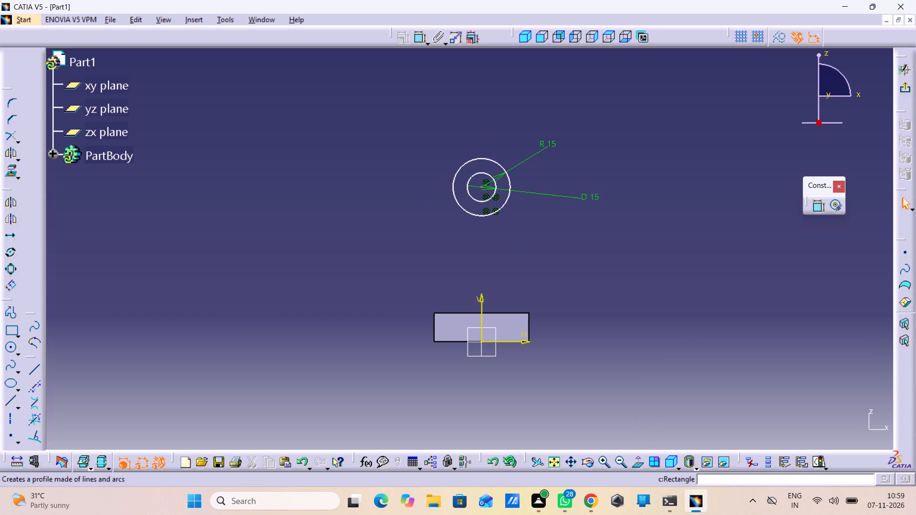
Draw an open three-line Profile: a horizontal base about 104 mm long just above the block, with inward-sloping sides up to the circles' centre height.
{"action": "double_click", "coordinate": [10, 312]}
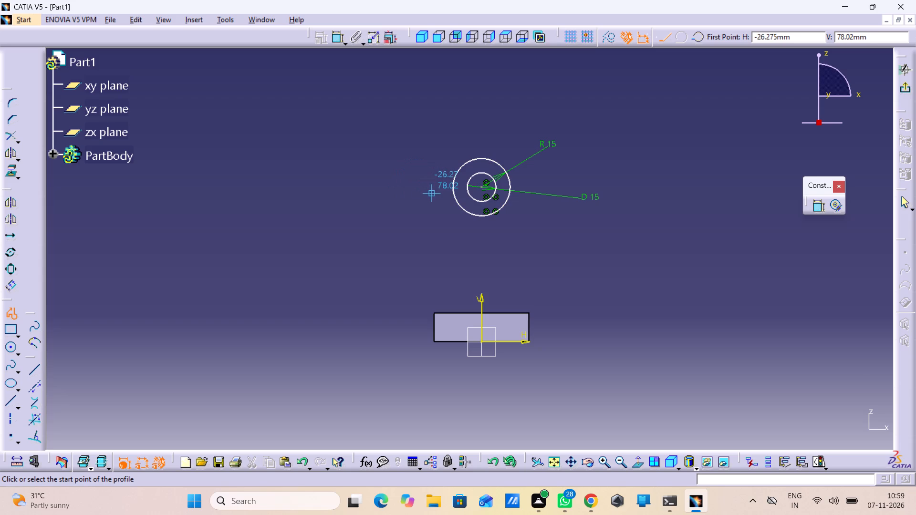
{"action": "left_click", "coordinate": [416, 185]}
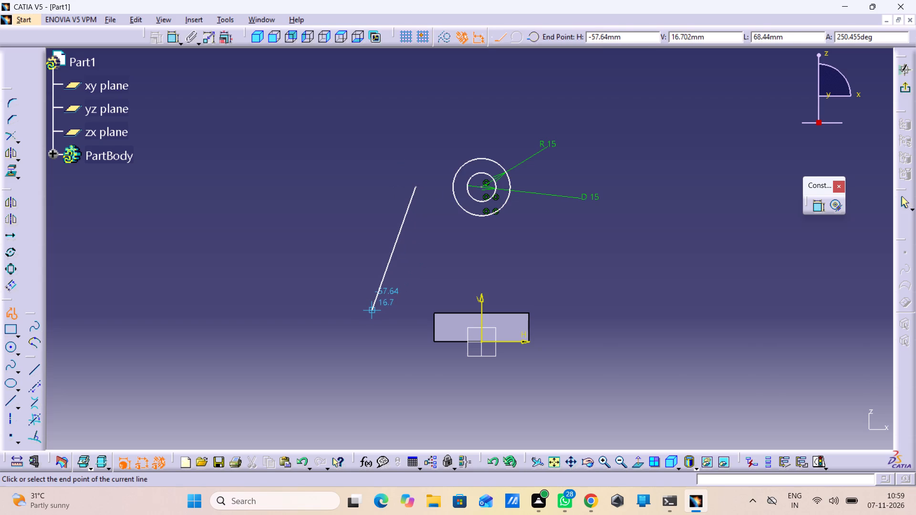
{"action": "left_click", "coordinate": [385, 307]}
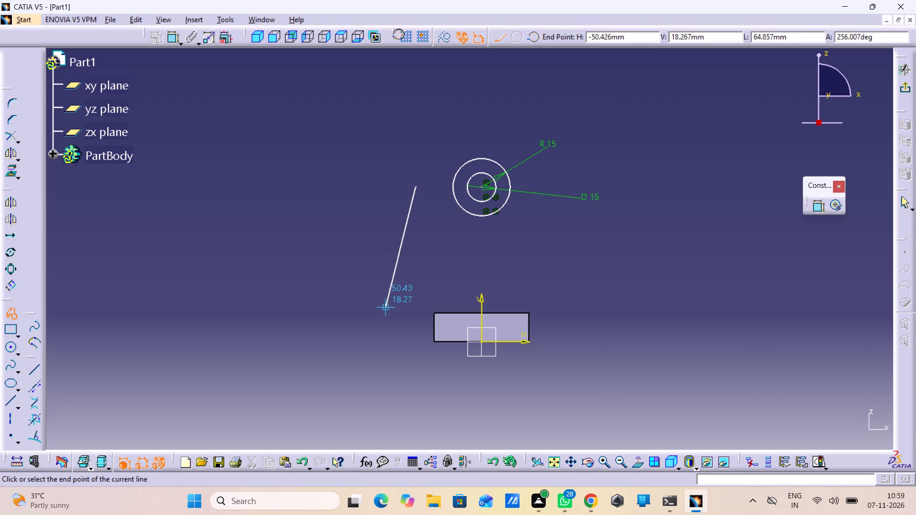
{"action": "left_click", "coordinate": [584, 305]}
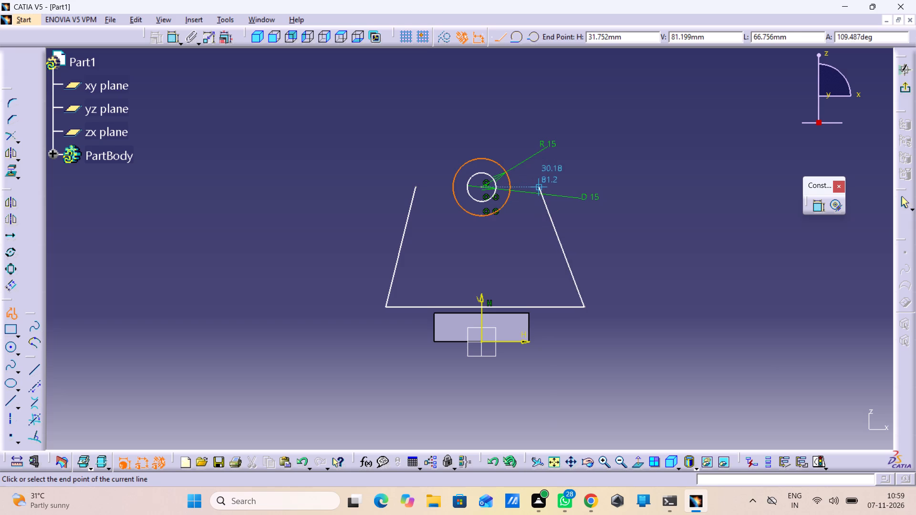
{"action": "left_click", "coordinate": [546, 186]}
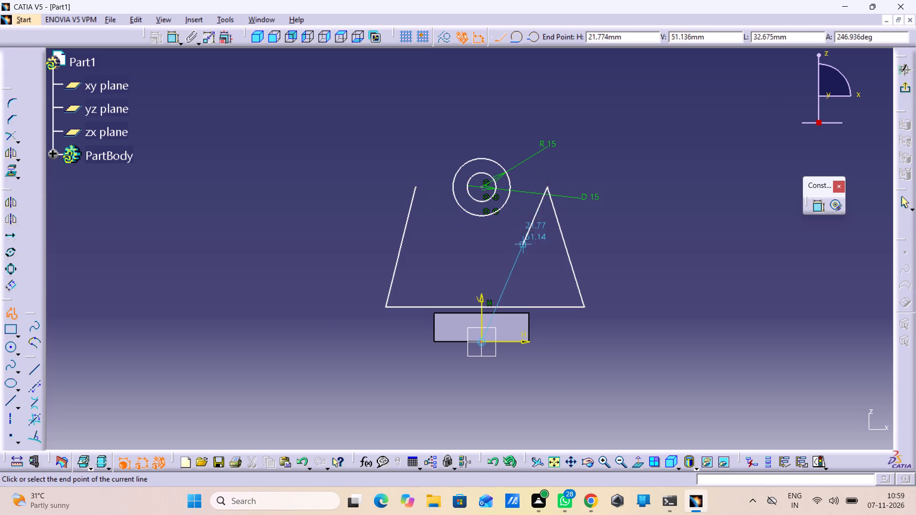
{"action": "left_click", "coordinate": [9, 309]}
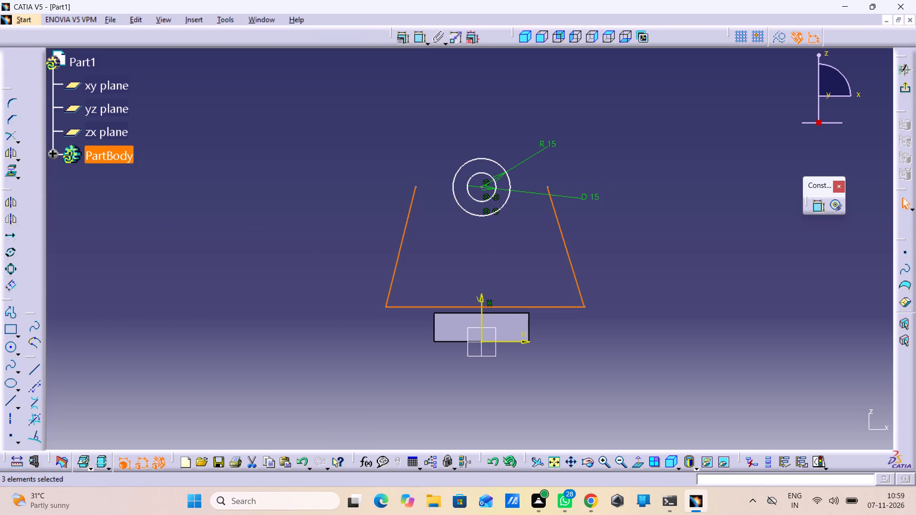
{"action": "left_click", "coordinate": [267, 239]}
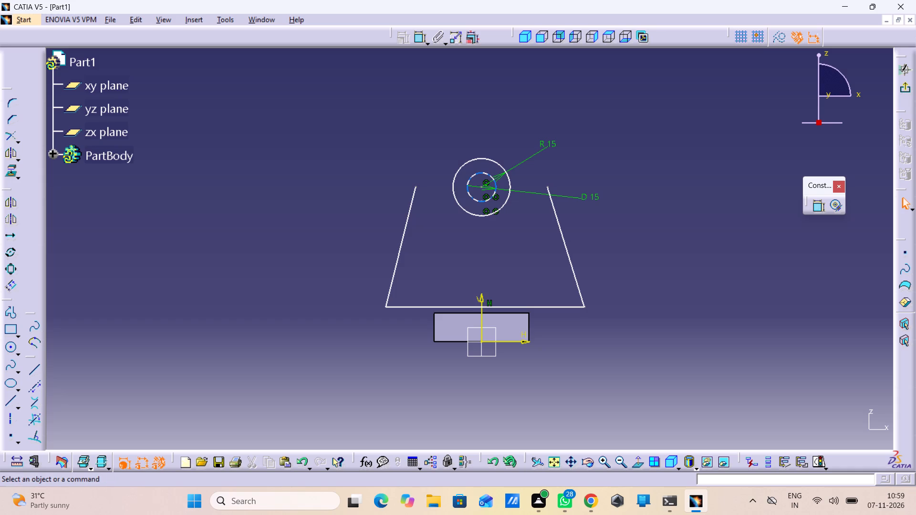
Apply a symmetry constraint between the outer and inner circles, using the V axis as the symmetry line.
{"action": "left_click", "coordinate": [821, 206]}
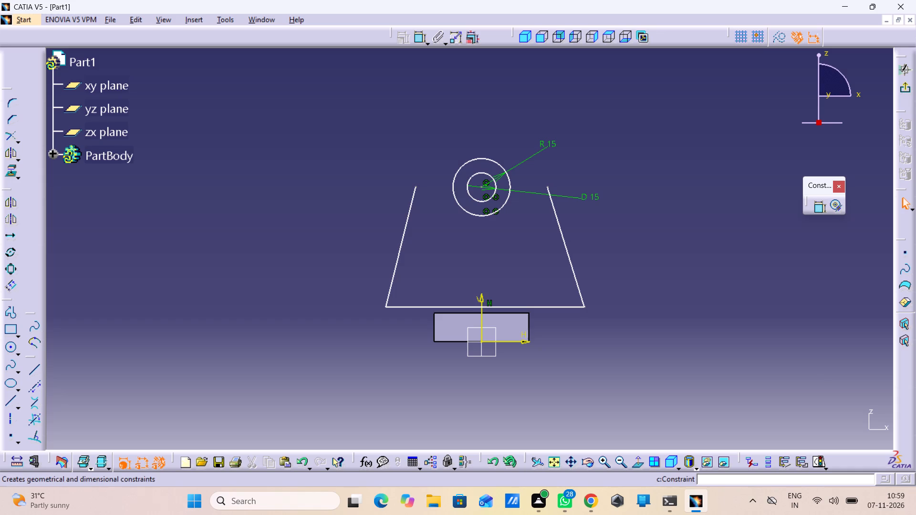
{"action": "left_click", "coordinate": [503, 210]}
{"action": "left_click", "coordinate": [496, 194]}
{"action": "right_click", "coordinate": [666, 196]}
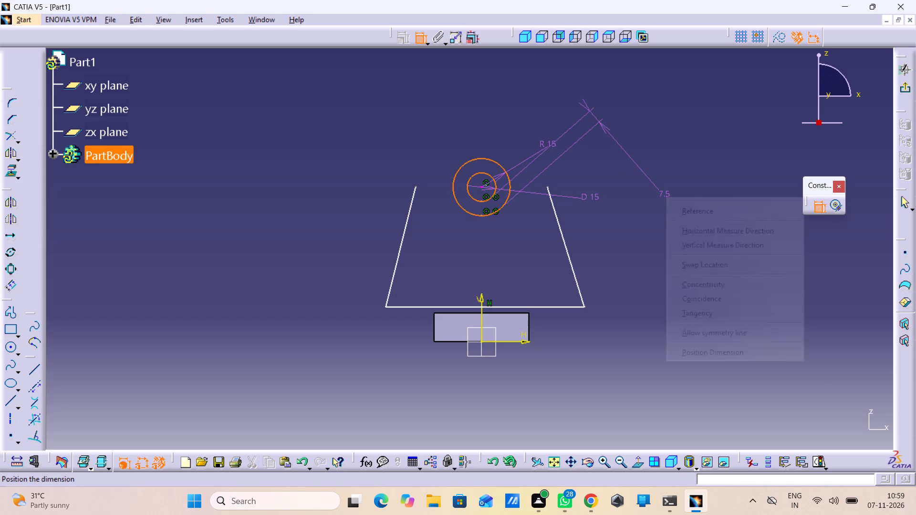
{"action": "left_click", "coordinate": [706, 327]}
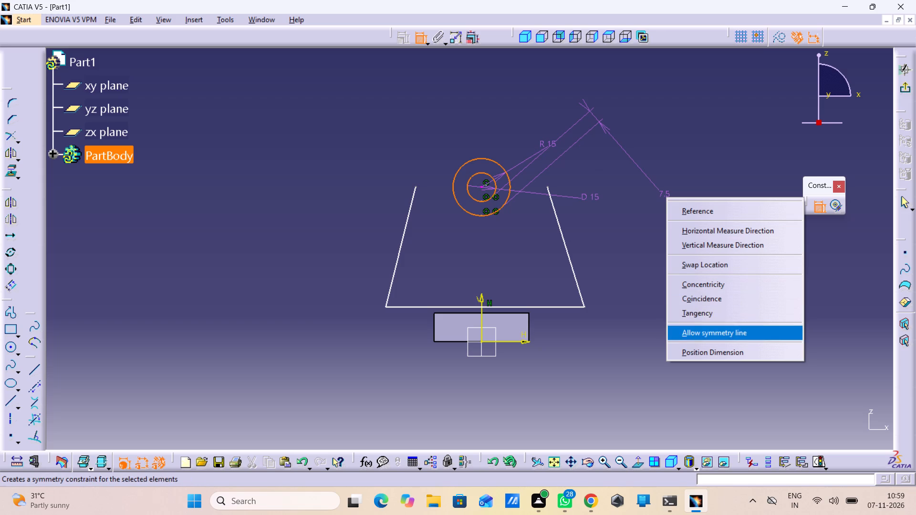
{"action": "left_click", "coordinate": [482, 299]}
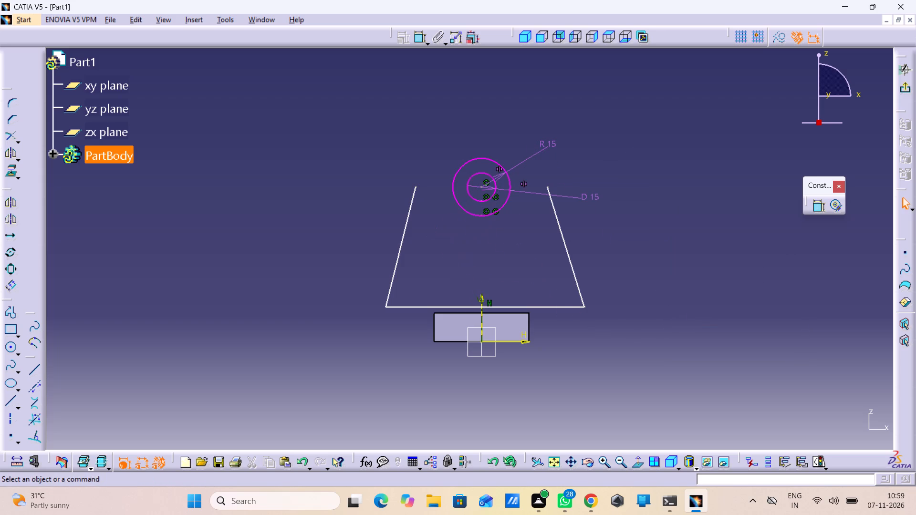
Delete the symmetry constraint between the outer and inner circles.
{"action": "right_click", "coordinate": [522, 186]}
{"action": "left_click", "coordinate": [556, 330]}
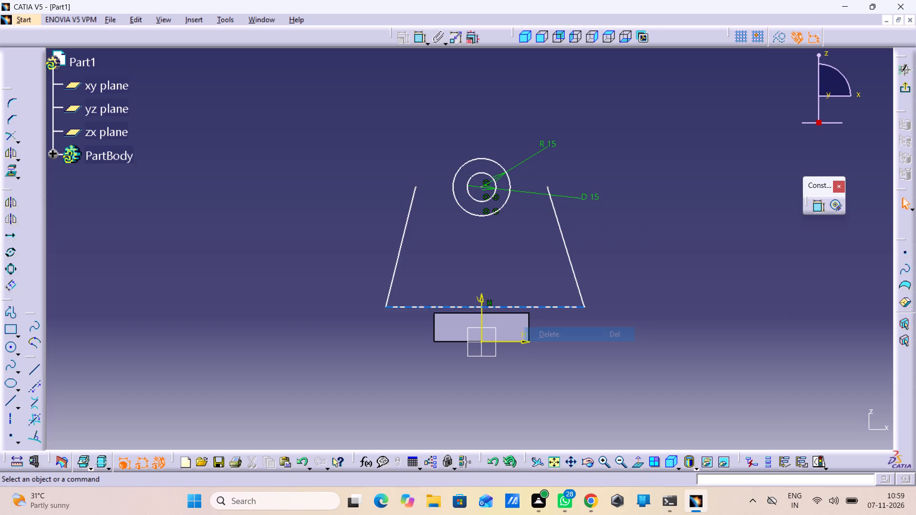
Constrain the upper endpoint of the right sloping side to be coincident with the outer circle.
{"action": "left_click", "coordinate": [547, 185]}
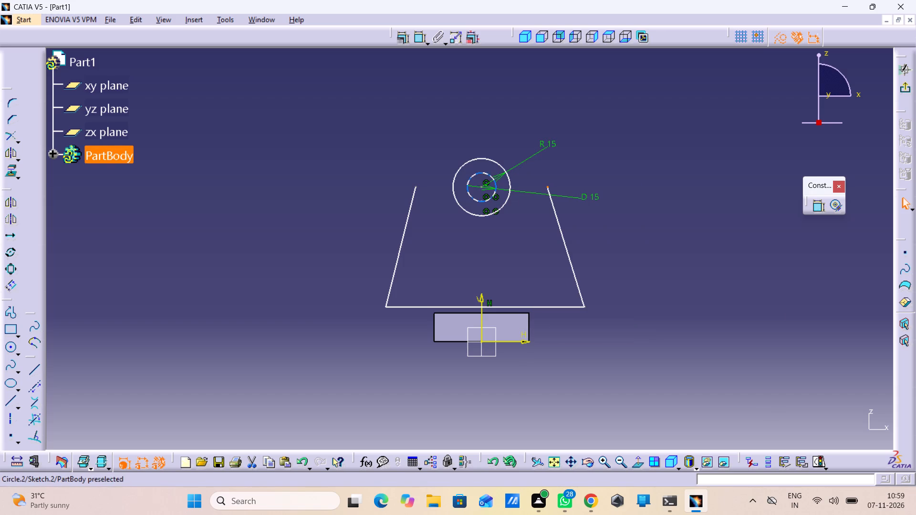
{"action": "left_click", "coordinate": [507, 196]}
{"action": "left_click", "coordinate": [572, 163]}
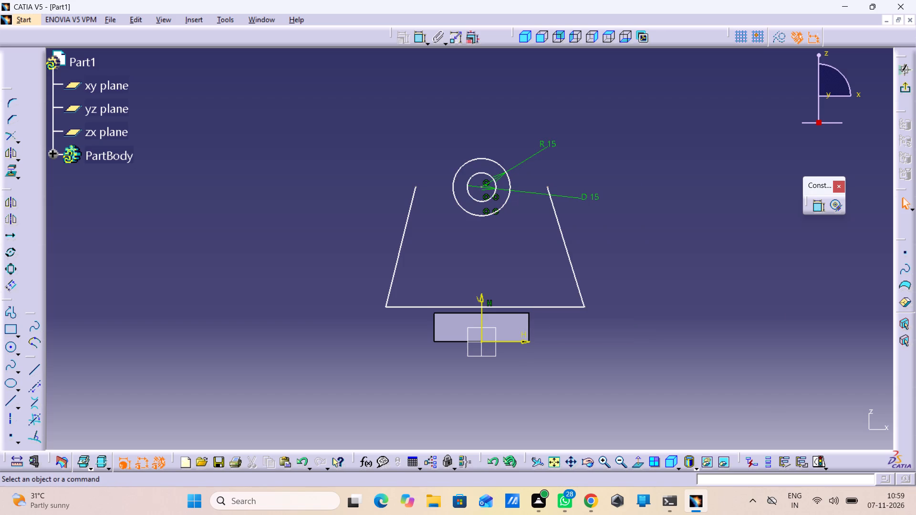
{"action": "left_click", "coordinate": [816, 210]}
{"action": "left_click", "coordinate": [723, 229]}
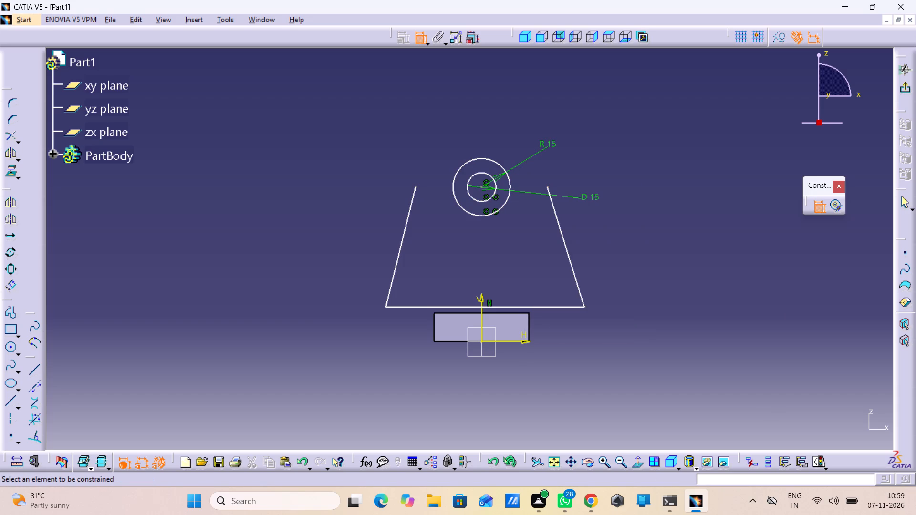
{"action": "left_click", "coordinate": [549, 188]}
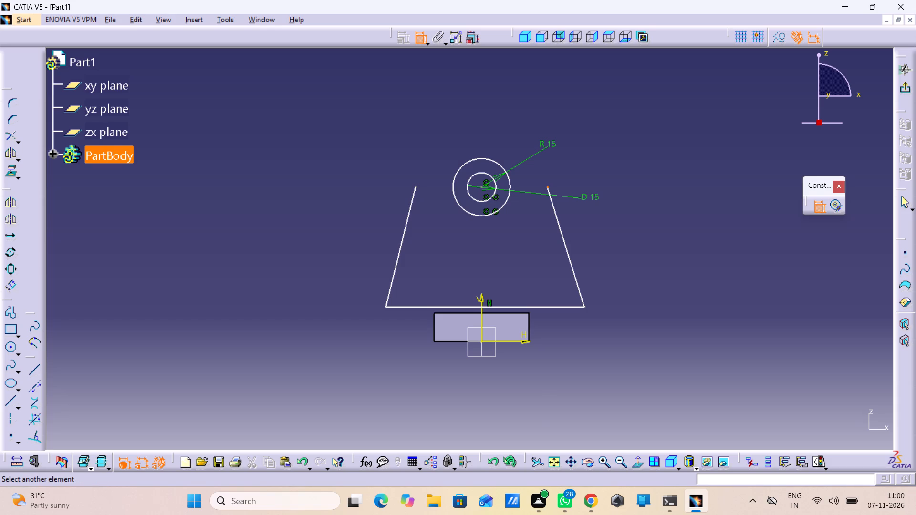
{"action": "left_click", "coordinate": [510, 200]}
{"action": "right_click", "coordinate": [633, 154]}
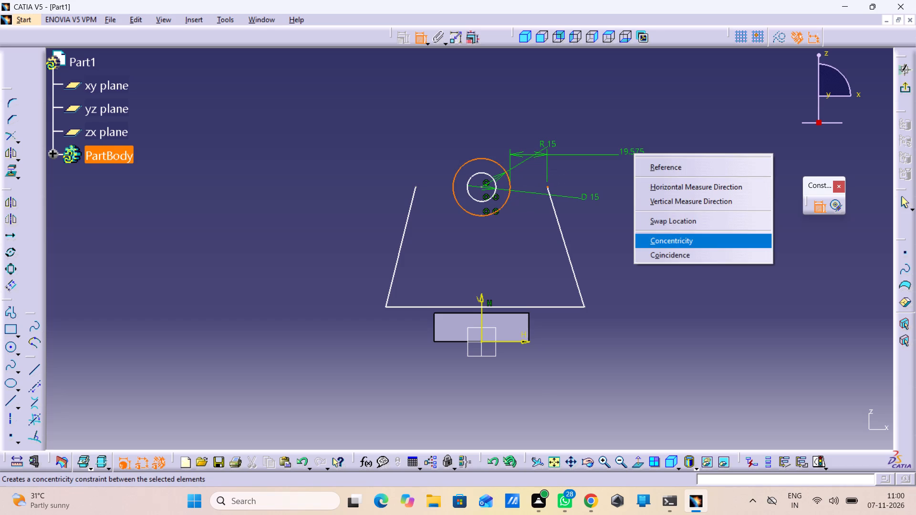
{"action": "left_click", "coordinate": [655, 252]}
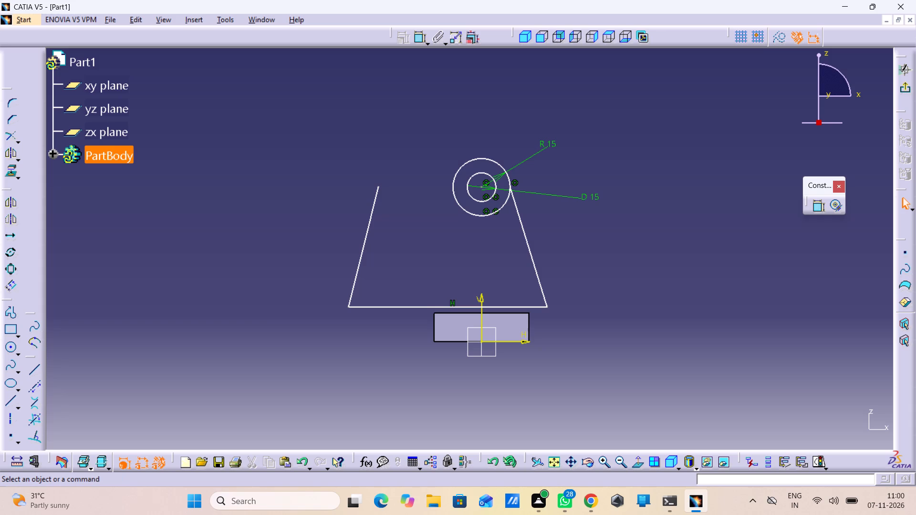
Constrain the upper endpoint of the left sloping side to be coincident with the outer circle.
{"action": "left_click", "coordinate": [378, 186]}
{"action": "left_click", "coordinate": [454, 187]}
{"action": "right_click", "coordinate": [400, 144]}
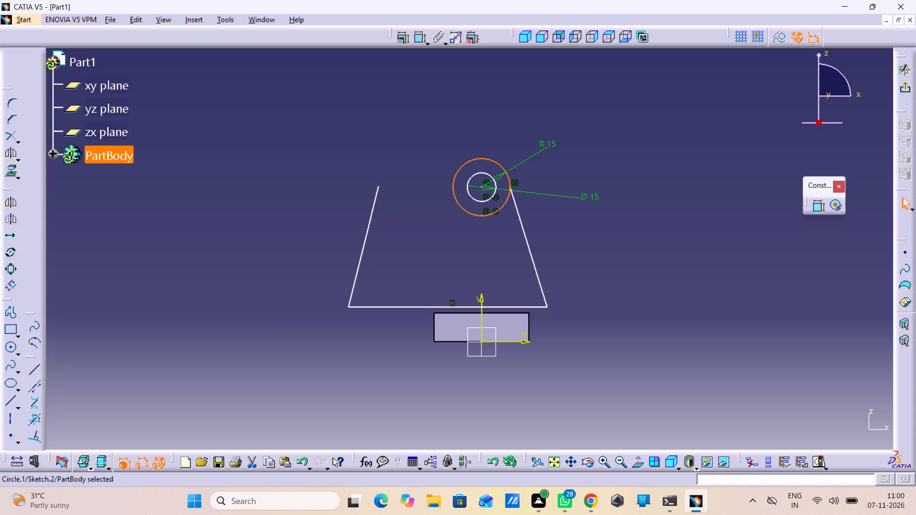
{"action": "left_click", "coordinate": [425, 156]}
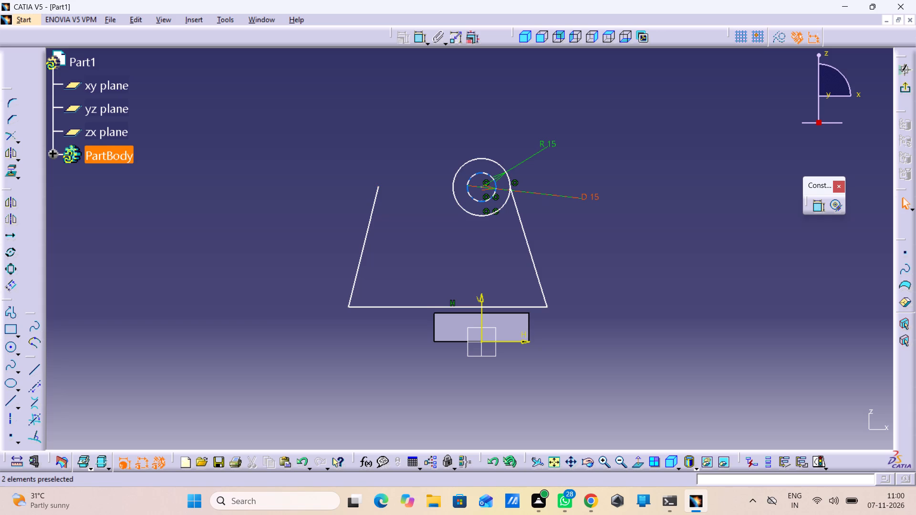
{"action": "double_click", "coordinate": [812, 207]}
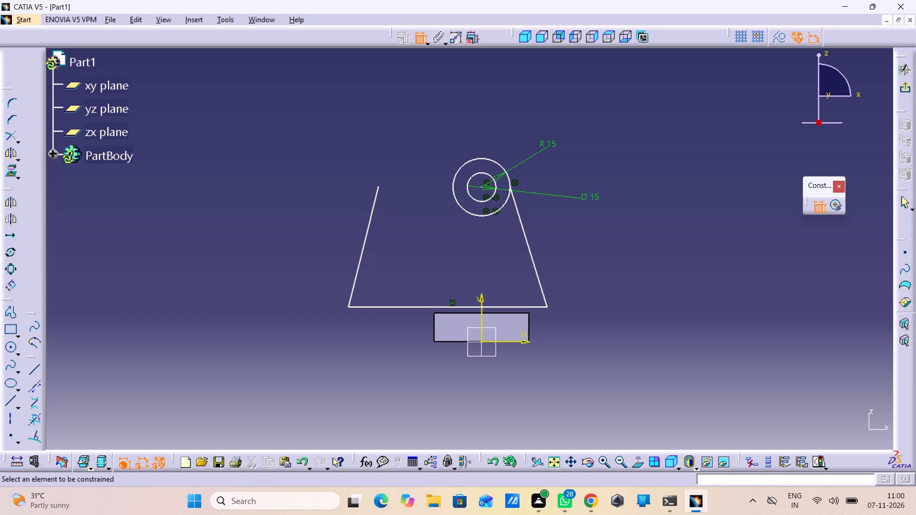
{"action": "left_click", "coordinate": [378, 185]}
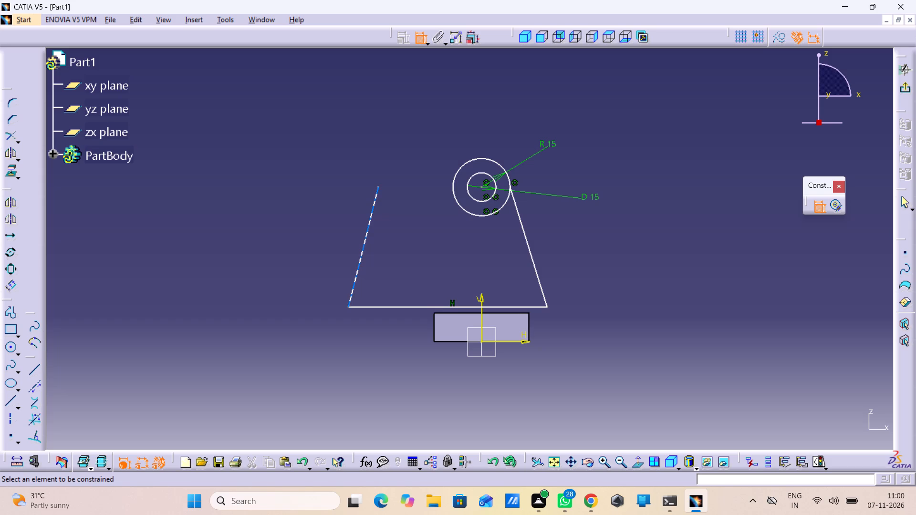
{"action": "left_click", "coordinate": [378, 188]}
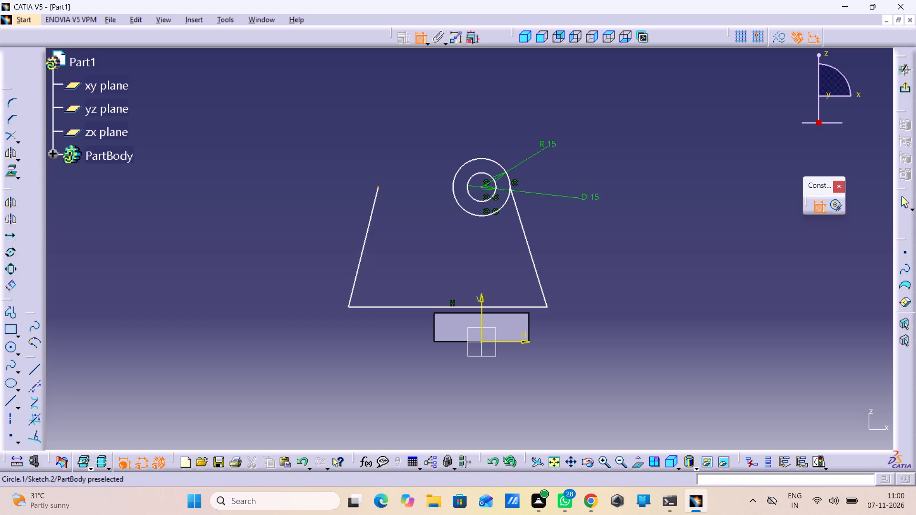
{"action": "left_click", "coordinate": [458, 181]}
{"action": "left_click", "coordinate": [454, 174]}
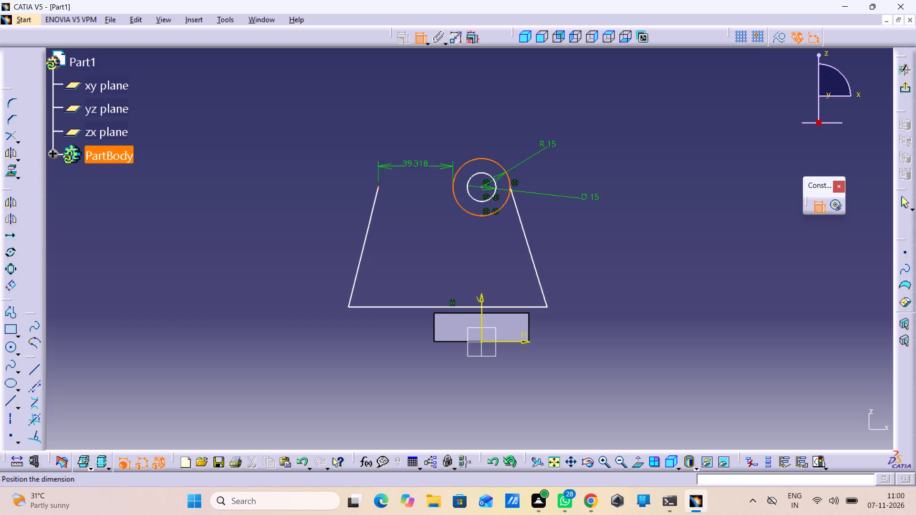
{"action": "right_click", "coordinate": [415, 228]}
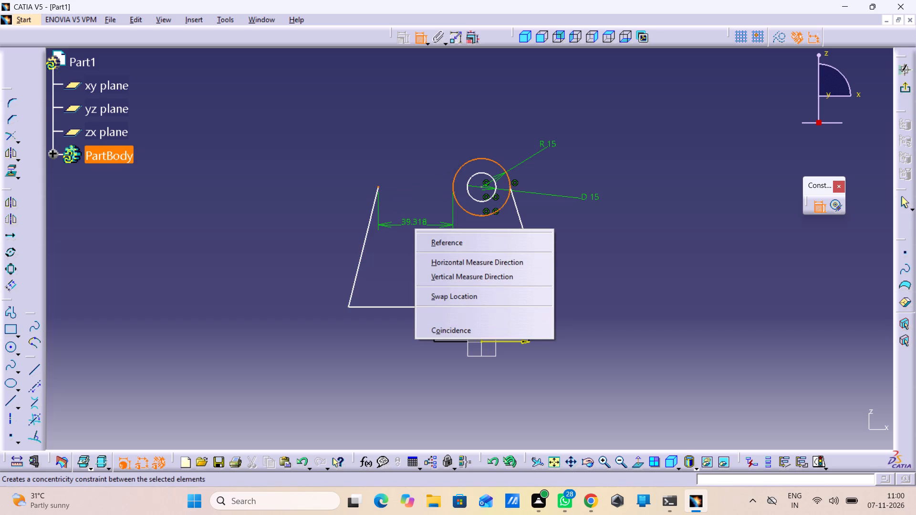
{"action": "left_click", "coordinate": [467, 330]}
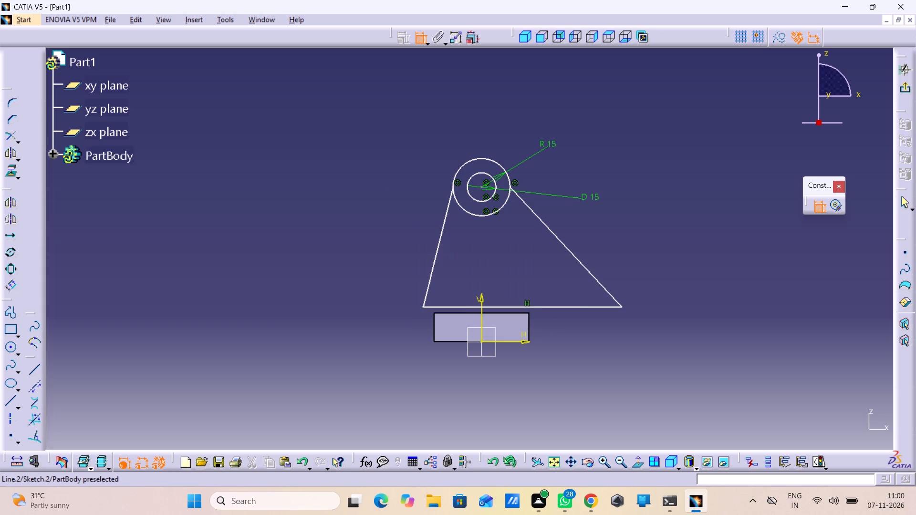
Move the profile's lower right corner inward, near the block's upper right corner, so the base is about 58 mm long.
{"action": "left_click_drag", "start_coordinate": [623, 306], "coordinate": [571, 298]}
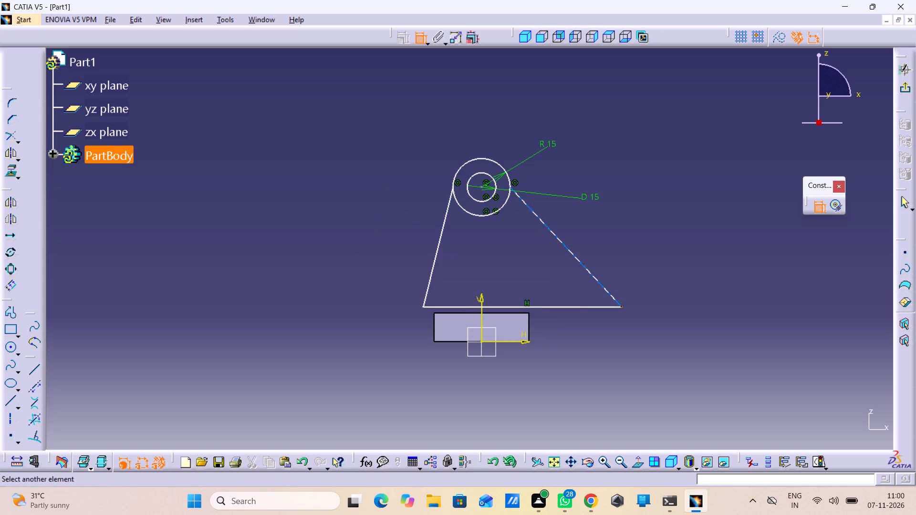
{"action": "left_click", "coordinate": [663, 267]}
{"action": "left_click", "coordinate": [692, 291]}
{"action": "left_click", "coordinate": [820, 210]}
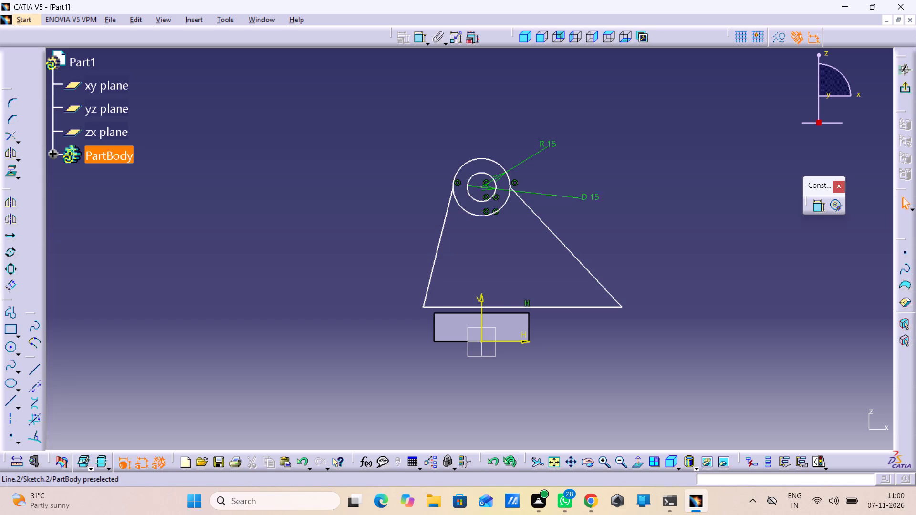
{"action": "left_click_drag", "start_coordinate": [619, 304], "coordinate": [527, 307]}
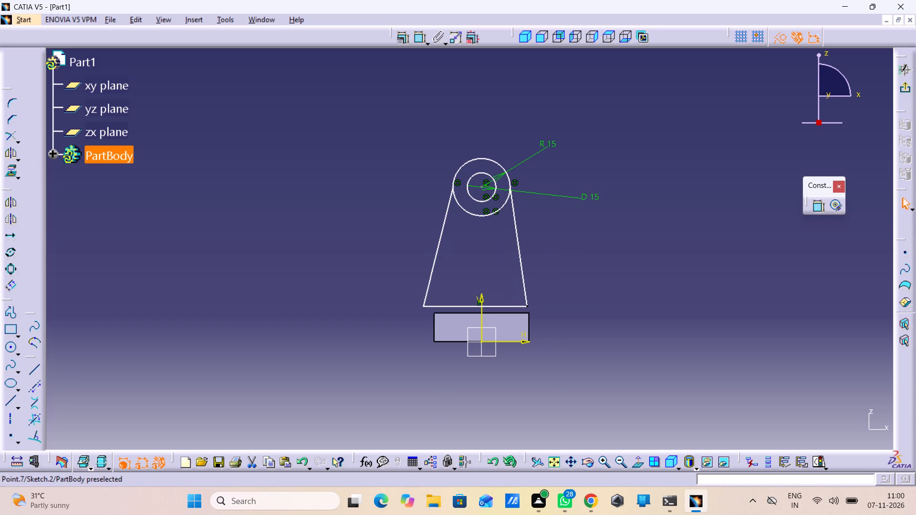
{"action": "left_click_drag", "start_coordinate": [527, 307], "coordinate": [532, 307]}
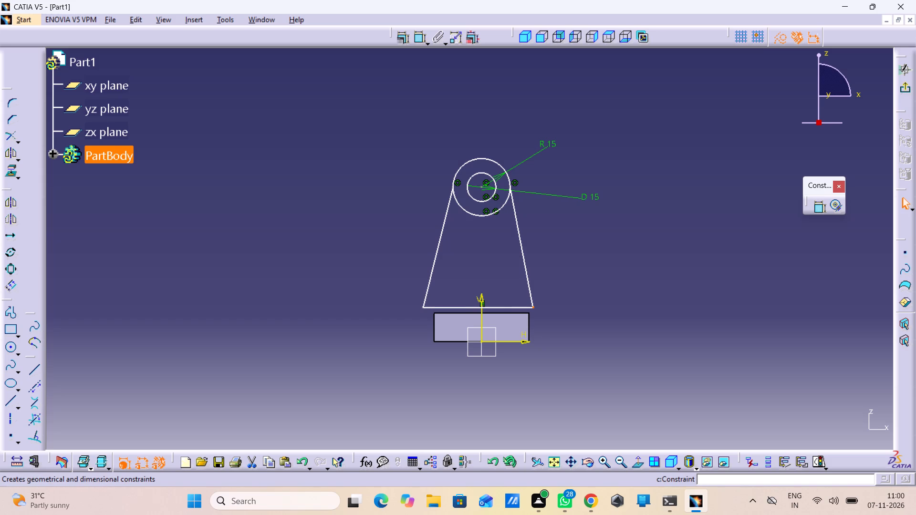
Add a length dimension to the profile's horizontal base and set it to 50 mm.
{"action": "double_click", "coordinate": [818, 209]}
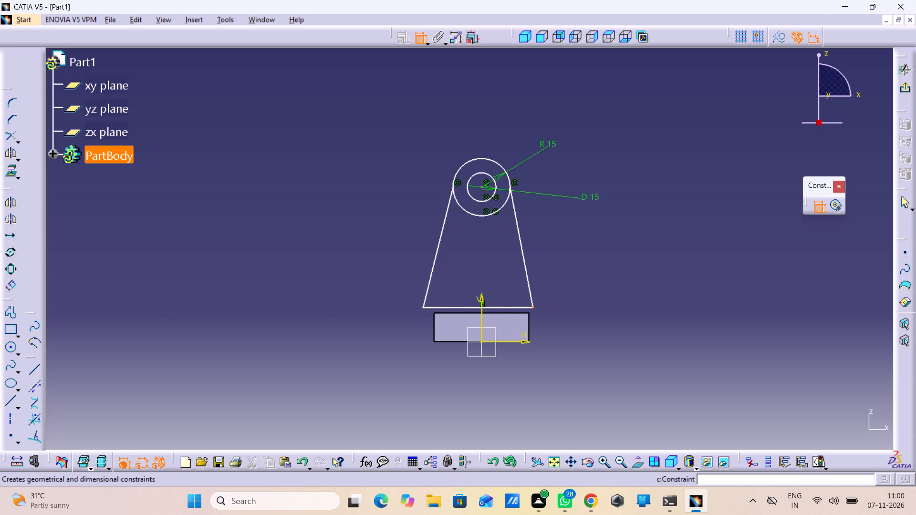
{"action": "left_click", "coordinate": [510, 305]}
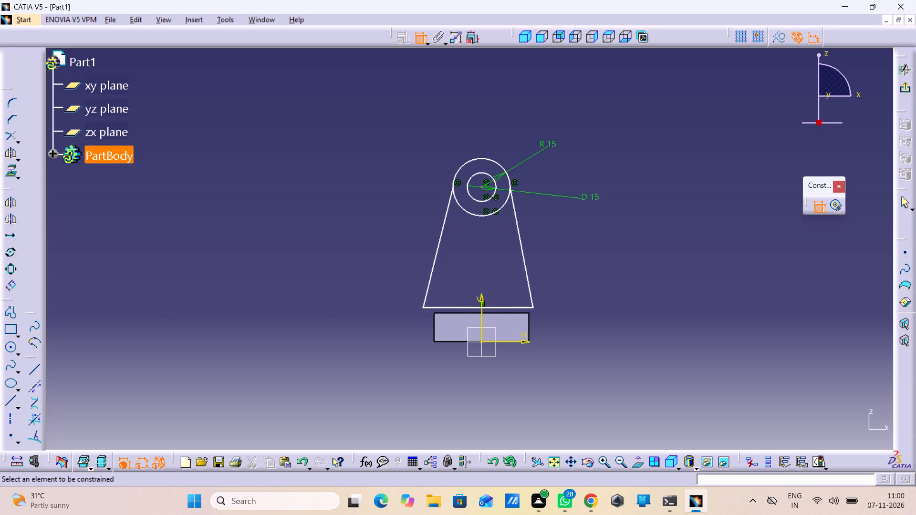
{"action": "left_click_drag", "start_coordinate": [496, 306], "coordinate": [498, 300]}
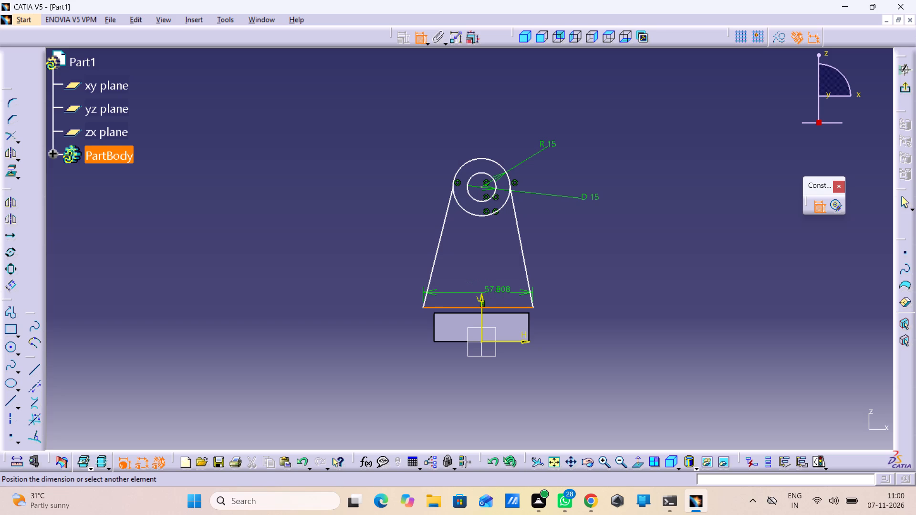
{"action": "left_click", "coordinate": [492, 290]}
{"action": "double_click", "coordinate": [487, 283]}
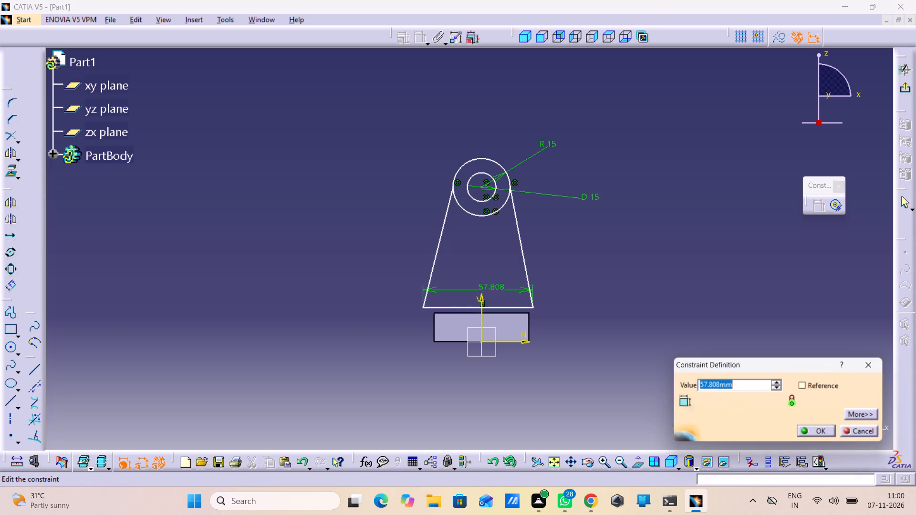
{"action": "key", "text": "2"}
{"action": "key", "text": "BackSpace"}
{"action": "type", "text": "510"}
{"action": "key", "text": "BackSpace"}
{"action": "key", "text": "BackSpace"}
{"action": "key", "text": "0"}
{"action": "key", "text": "Return"}
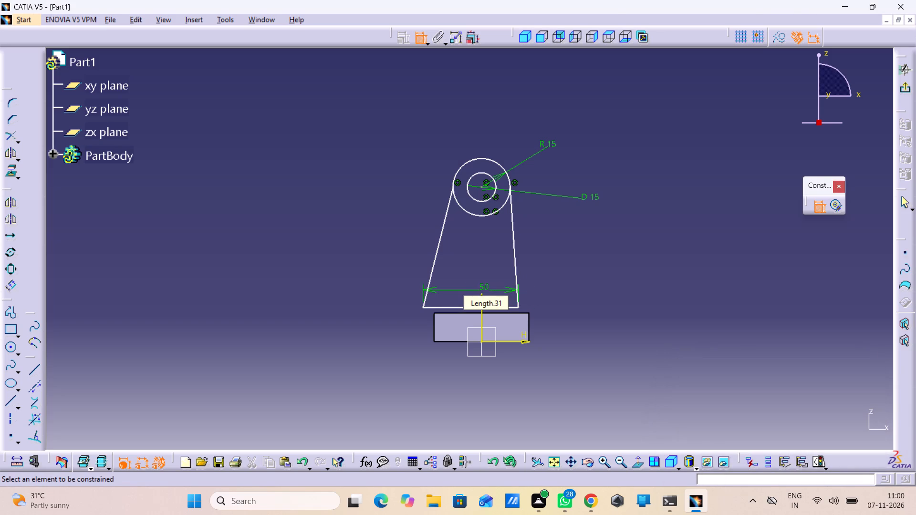
Constrain the base's right endpoint to be coincident with the block's upper right corner.
{"action": "left_click", "coordinate": [520, 306]}
{"action": "left_click", "coordinate": [527, 312]}
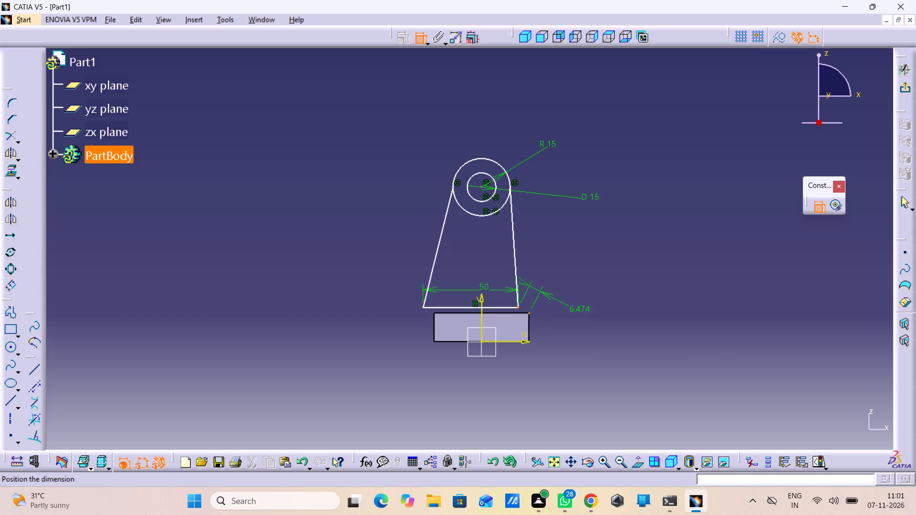
{"action": "right_click_drag", "start_coordinate": [580, 299], "coordinate": [575, 300]}
{"action": "left_click", "coordinate": [614, 383]}
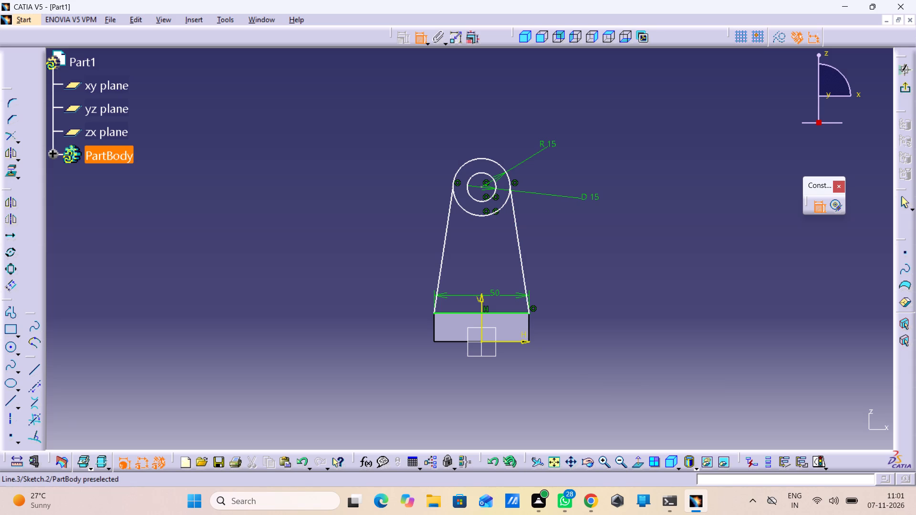
Dimension the vertical distance from the circles' centre to the profile's base and set it to 35 mm.
{"action": "left_click", "coordinate": [480, 188]}
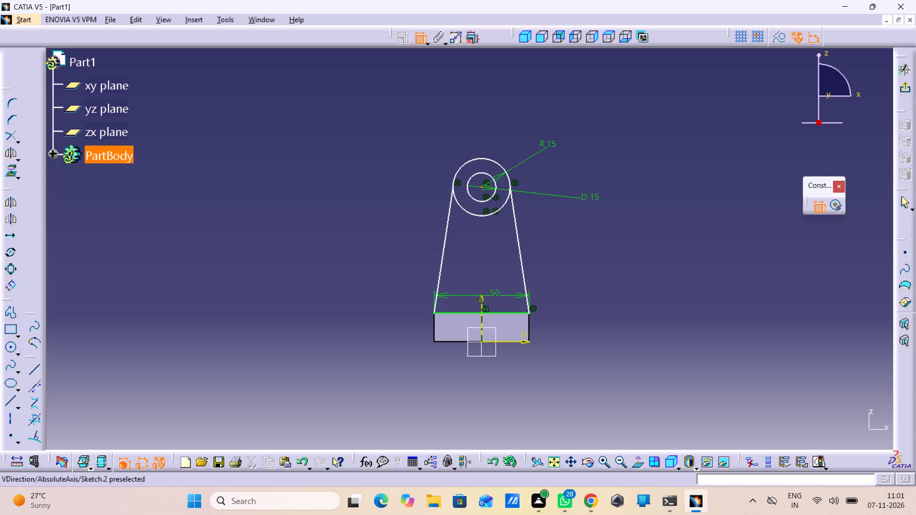
{"action": "left_click_drag", "start_coordinate": [500, 313], "coordinate": [511, 307]}
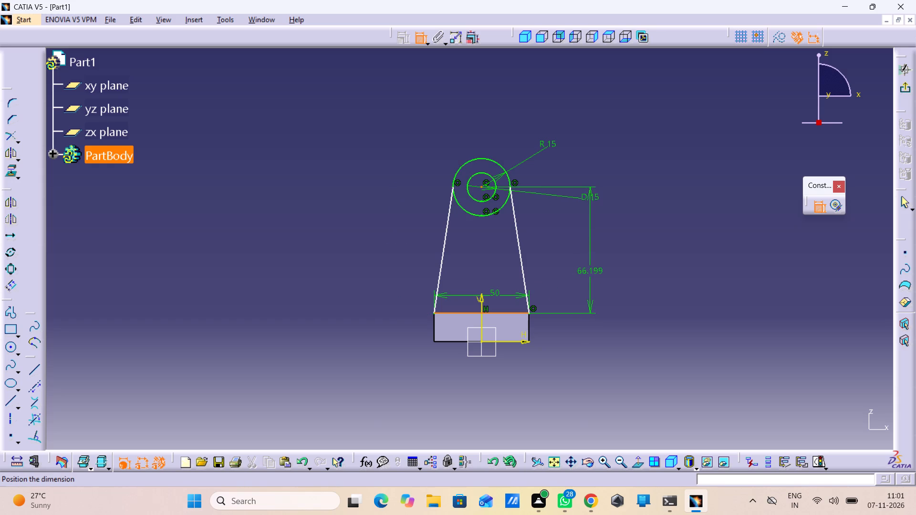
{"action": "left_click", "coordinate": [590, 270]}
{"action": "double_click", "coordinate": [589, 268]}
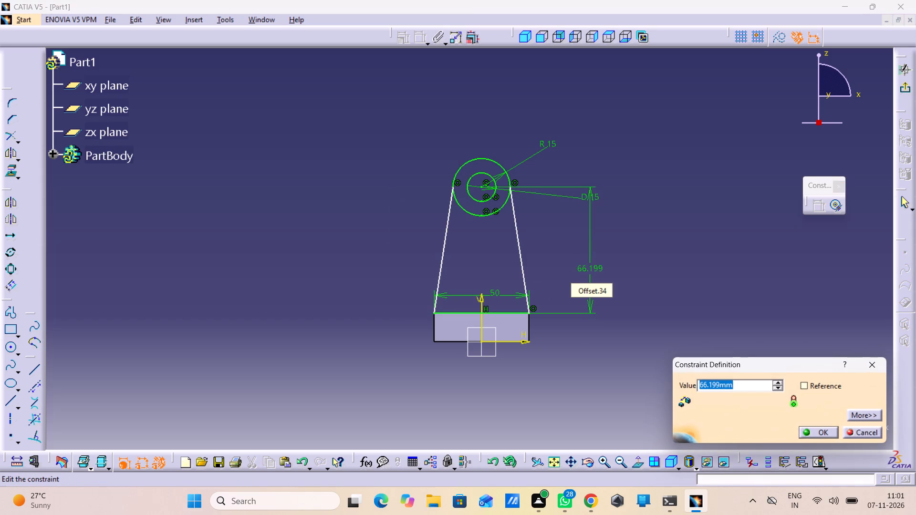
{"action": "type", "text": "35"}
{"action": "key", "text": "Return"}
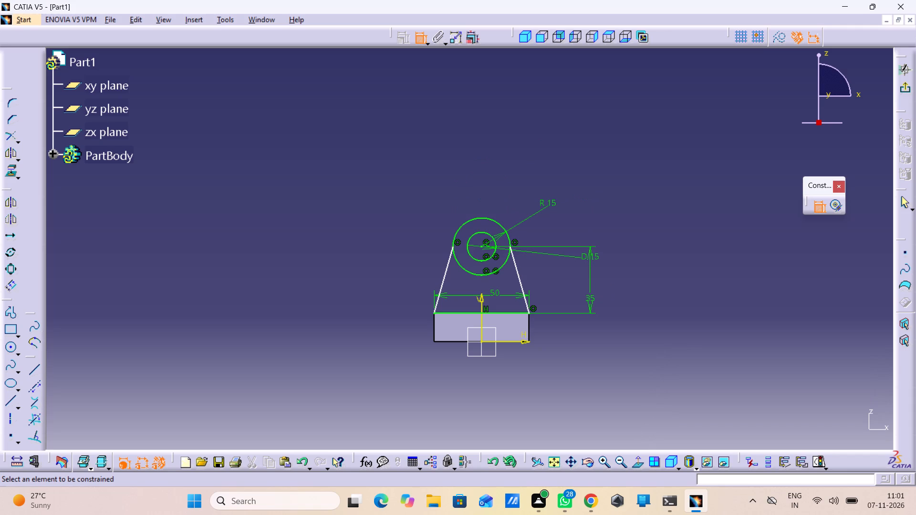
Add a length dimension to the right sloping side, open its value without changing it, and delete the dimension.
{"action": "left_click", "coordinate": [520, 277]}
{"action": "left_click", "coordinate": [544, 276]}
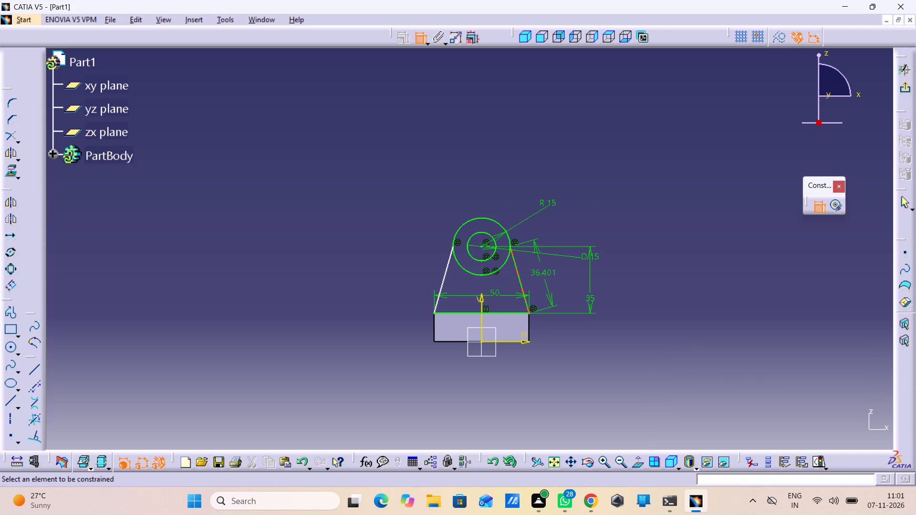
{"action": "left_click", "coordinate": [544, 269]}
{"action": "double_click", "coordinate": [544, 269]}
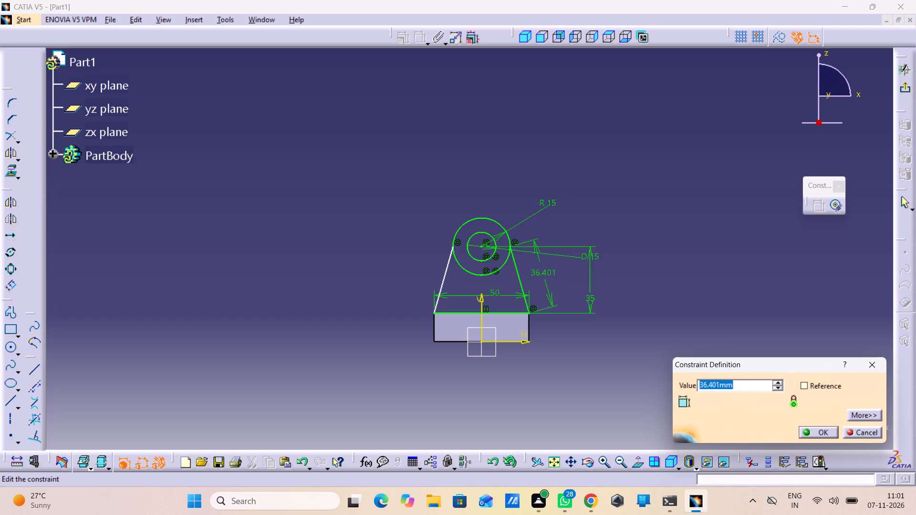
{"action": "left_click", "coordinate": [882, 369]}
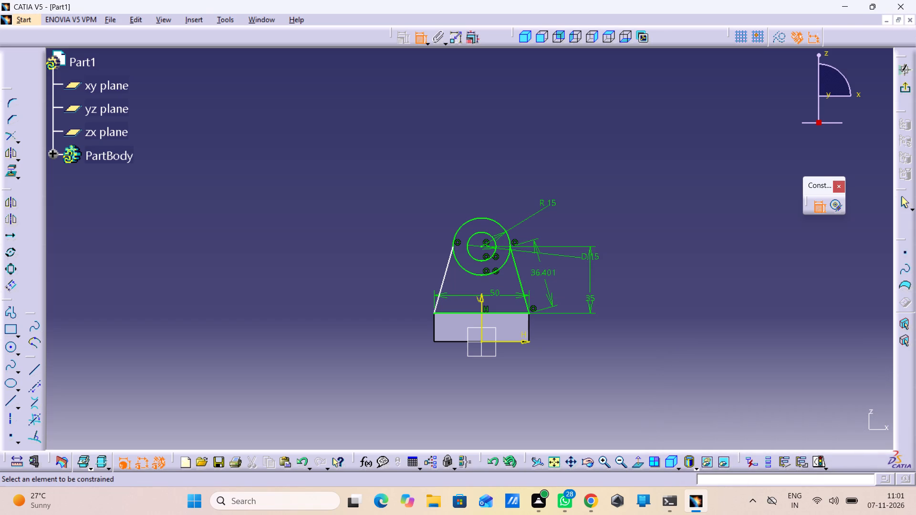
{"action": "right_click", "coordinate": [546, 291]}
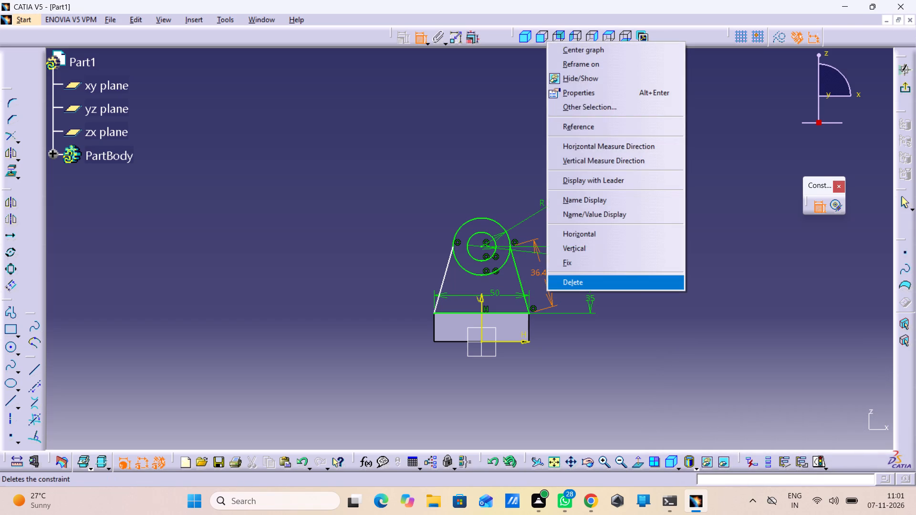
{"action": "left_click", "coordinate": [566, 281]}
Constrain the right and left sloping sides of the profile to be symmetric about the vertical axis.
{"action": "left_click", "coordinate": [519, 285]}
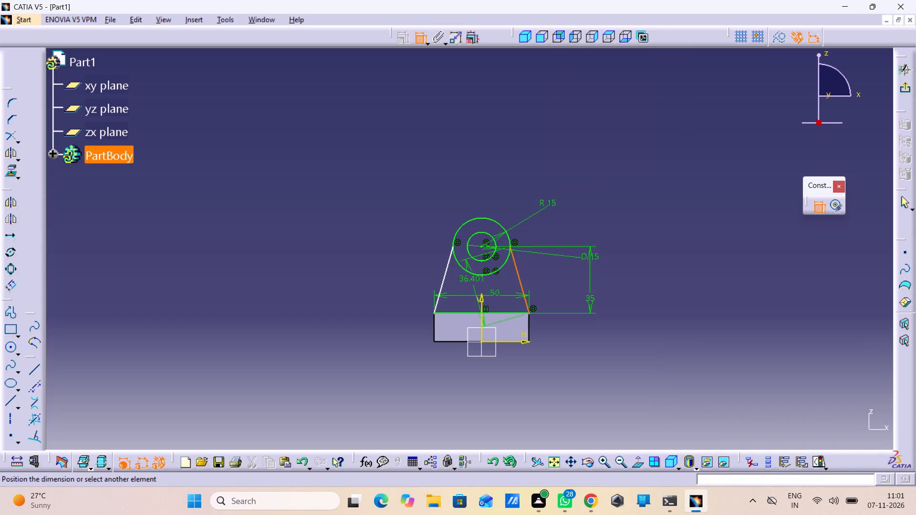
{"action": "left_click", "coordinate": [448, 270]}
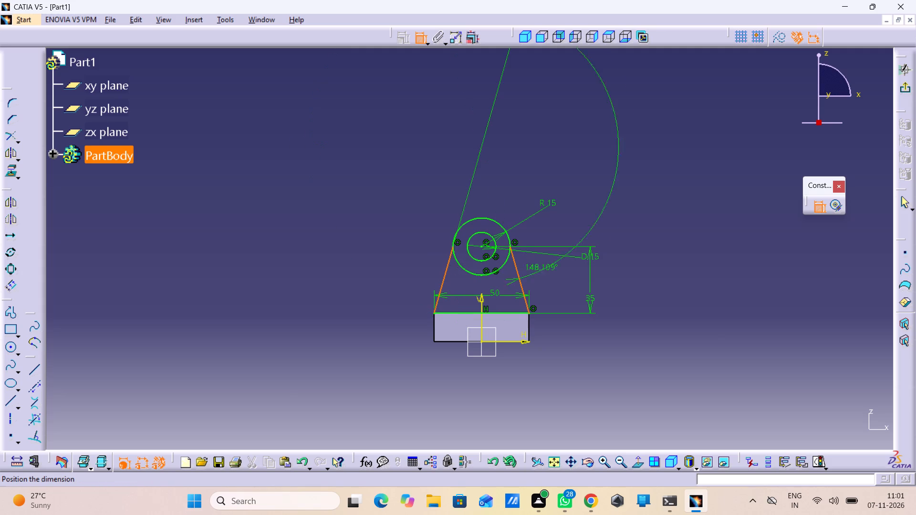
{"action": "right_click", "coordinate": [602, 253]}
{"action": "left_click", "coordinate": [644, 346]}
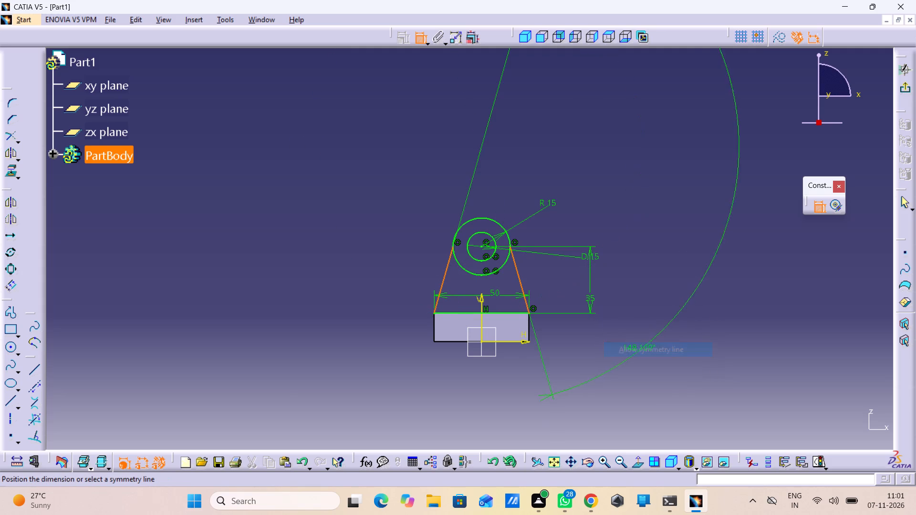
{"action": "left_click", "coordinate": [479, 299]}
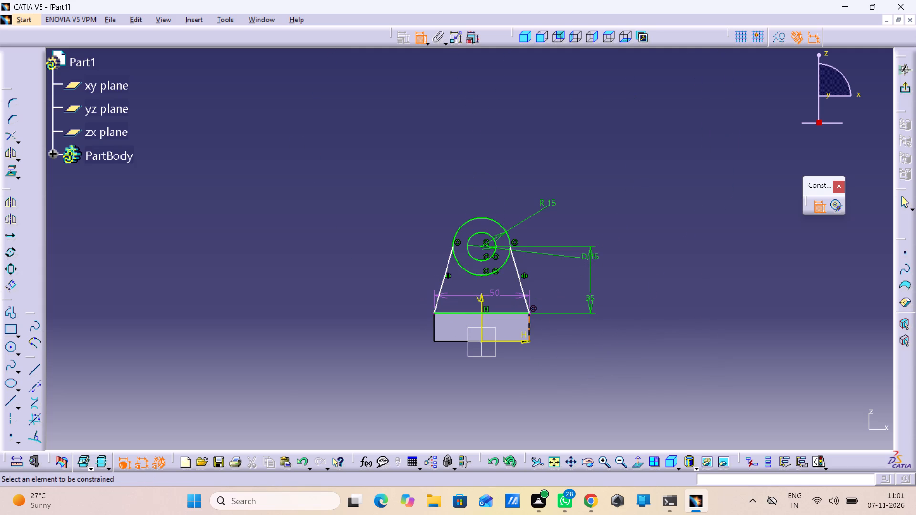
Delete the 50 mm length dimension on the profile's base.
{"action": "right_click", "coordinate": [517, 295]}
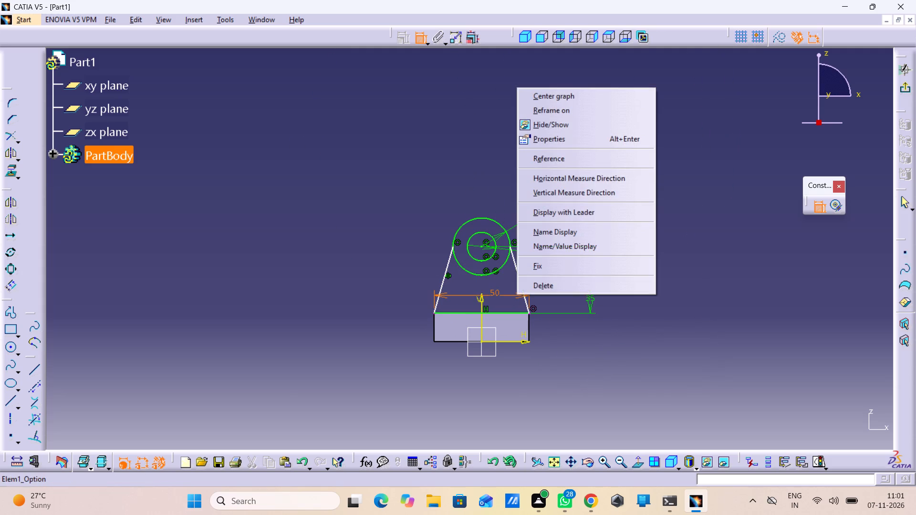
{"action": "left_click", "coordinate": [547, 289]}
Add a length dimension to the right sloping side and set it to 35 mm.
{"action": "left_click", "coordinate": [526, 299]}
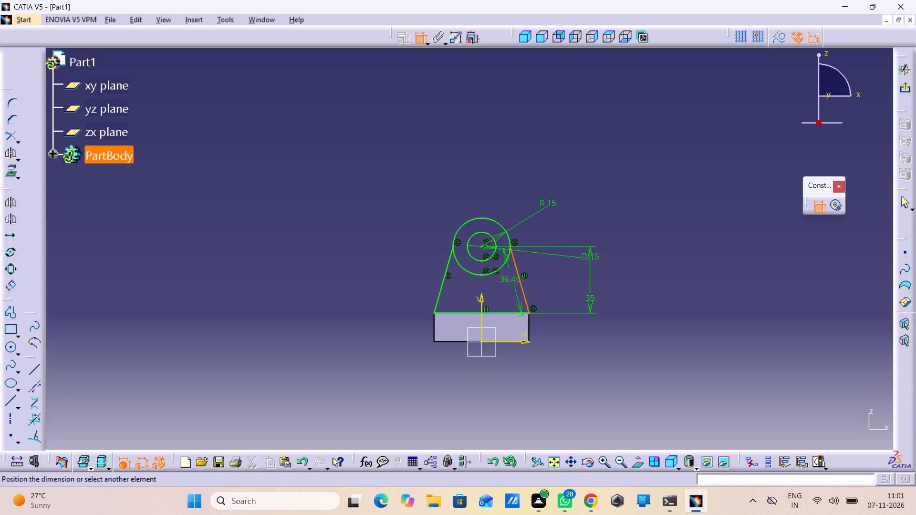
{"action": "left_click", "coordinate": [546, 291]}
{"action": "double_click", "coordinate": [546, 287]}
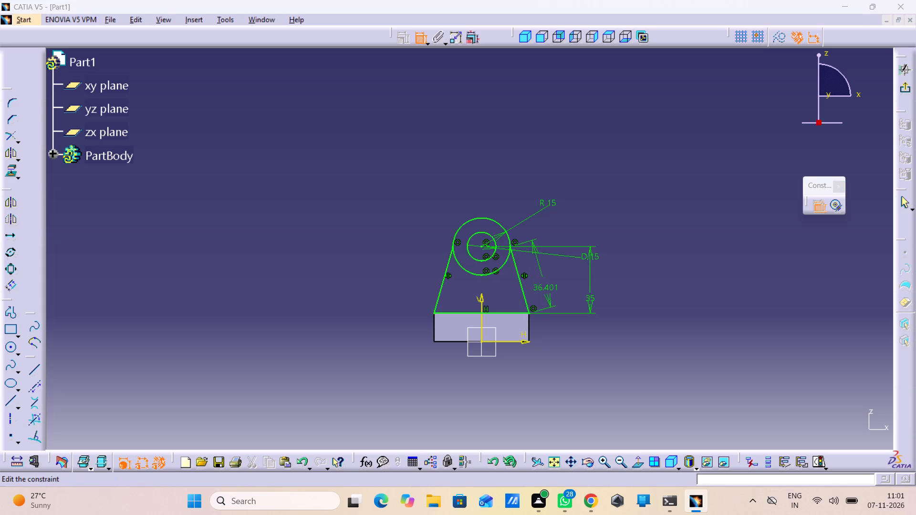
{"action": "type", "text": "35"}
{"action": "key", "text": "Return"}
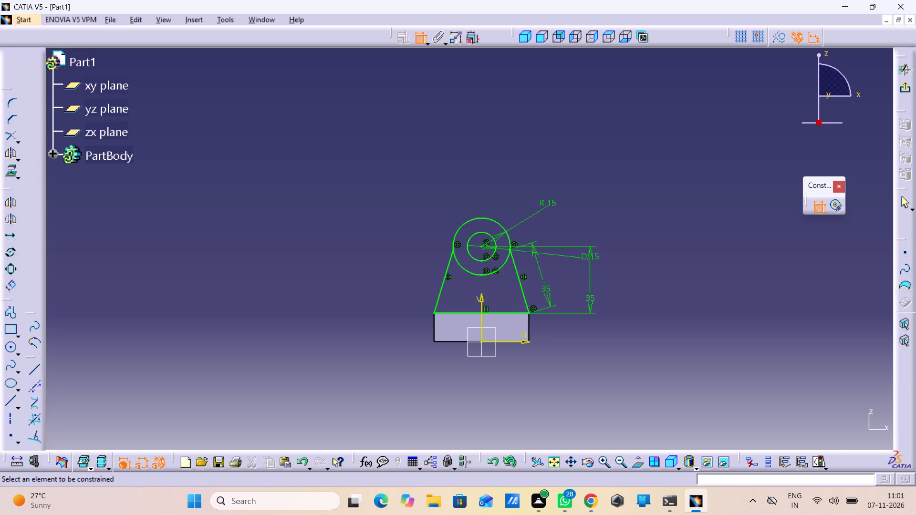
Delete the vertical distance dimension between the circles' centre and the profile's base.
{"action": "right_click", "coordinate": [590, 313]}
{"action": "left_click", "coordinate": [621, 307]}
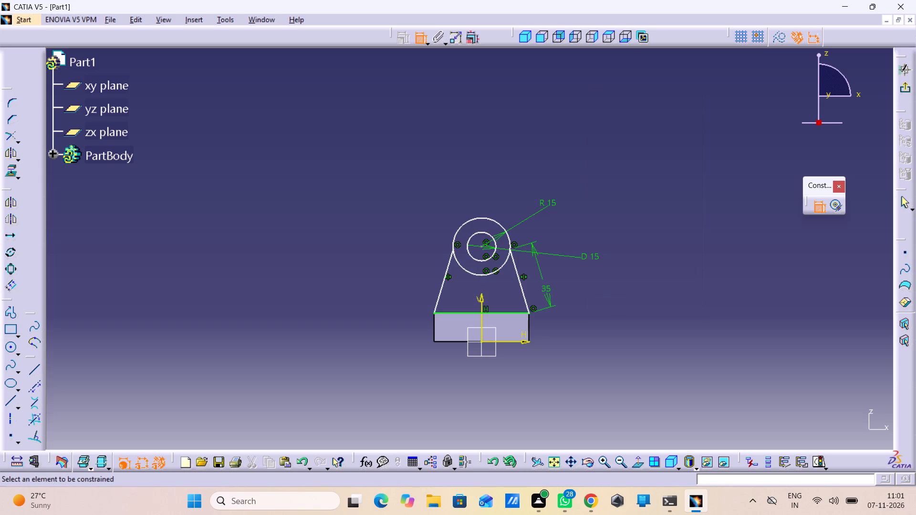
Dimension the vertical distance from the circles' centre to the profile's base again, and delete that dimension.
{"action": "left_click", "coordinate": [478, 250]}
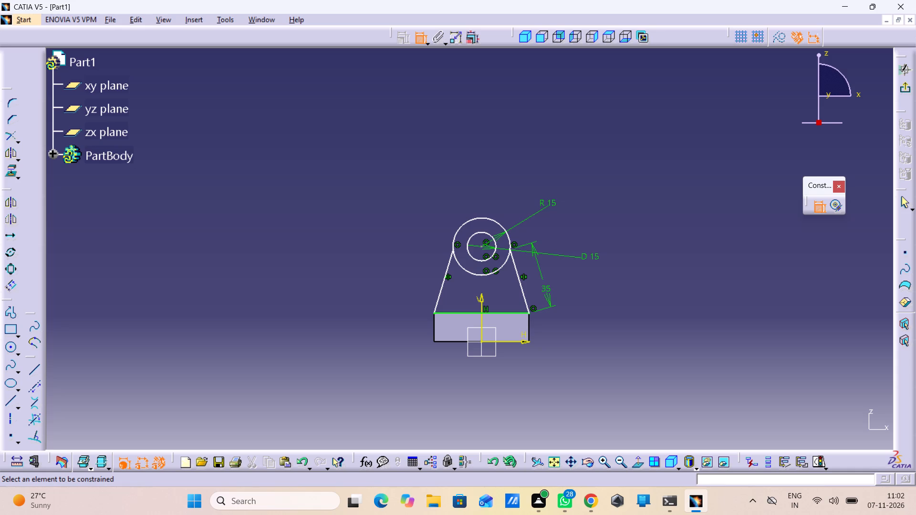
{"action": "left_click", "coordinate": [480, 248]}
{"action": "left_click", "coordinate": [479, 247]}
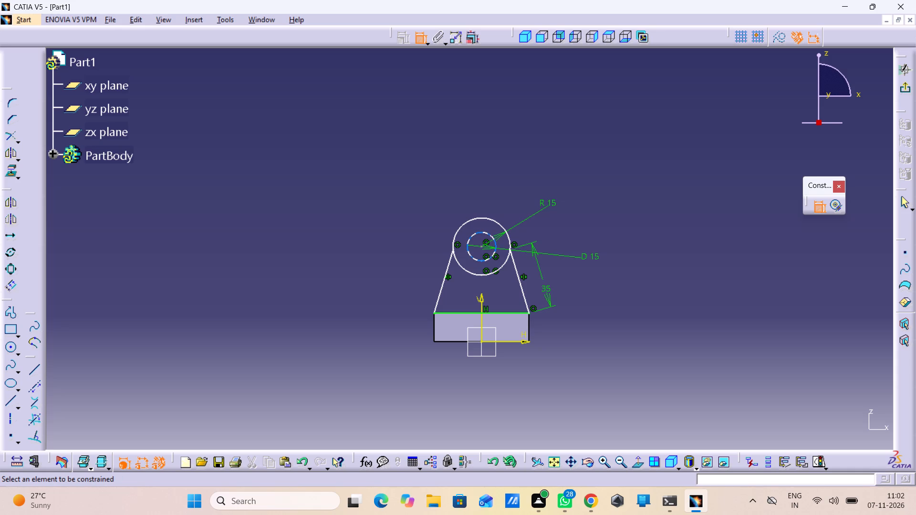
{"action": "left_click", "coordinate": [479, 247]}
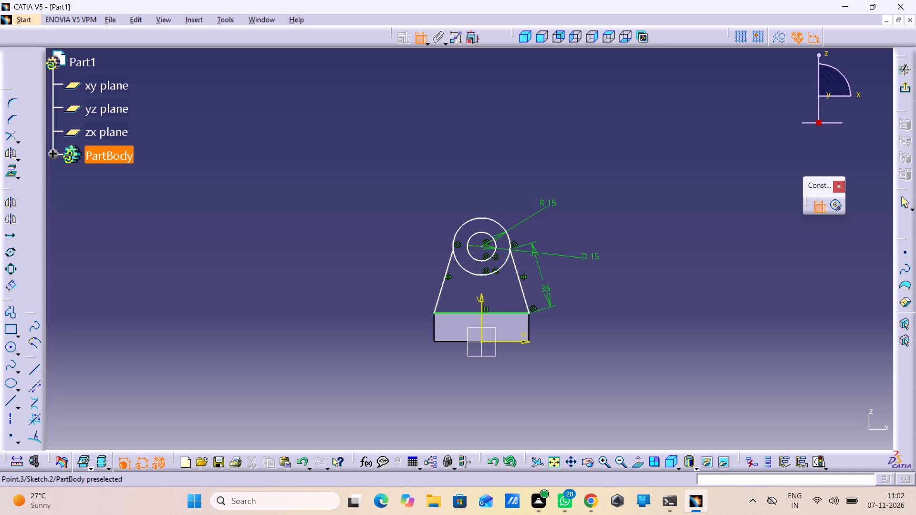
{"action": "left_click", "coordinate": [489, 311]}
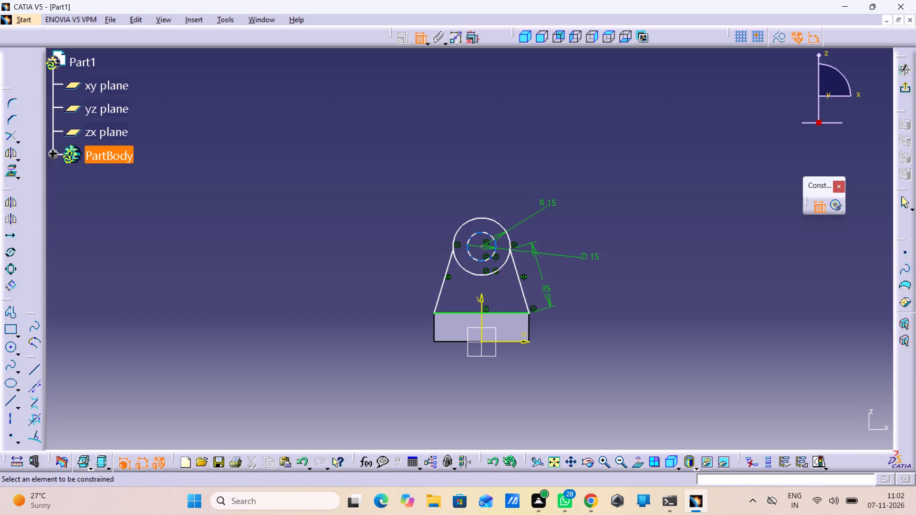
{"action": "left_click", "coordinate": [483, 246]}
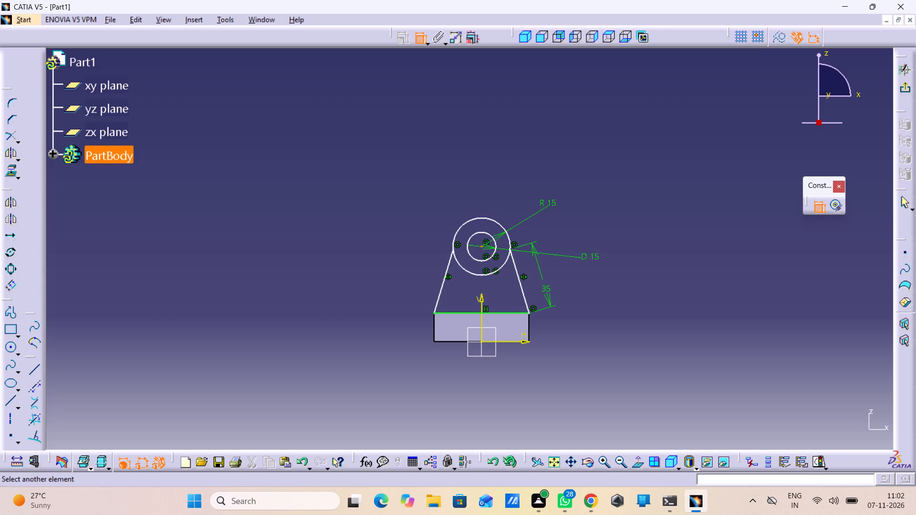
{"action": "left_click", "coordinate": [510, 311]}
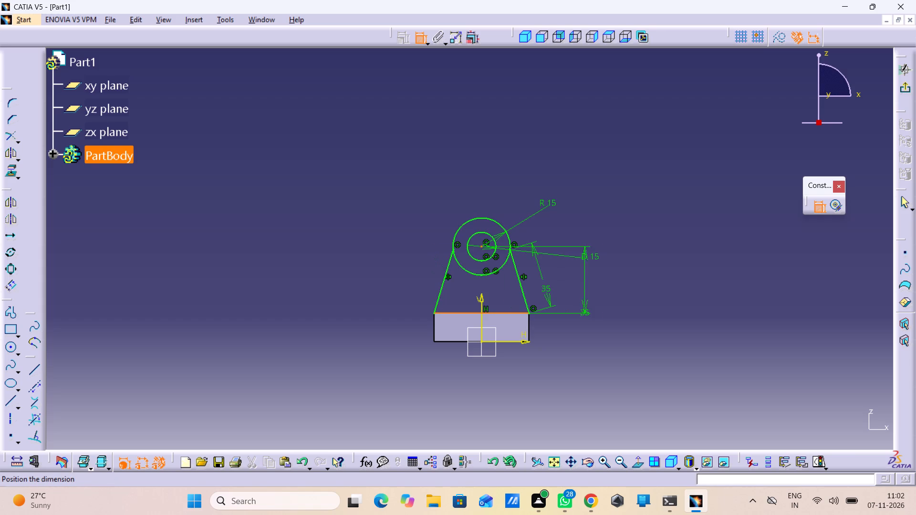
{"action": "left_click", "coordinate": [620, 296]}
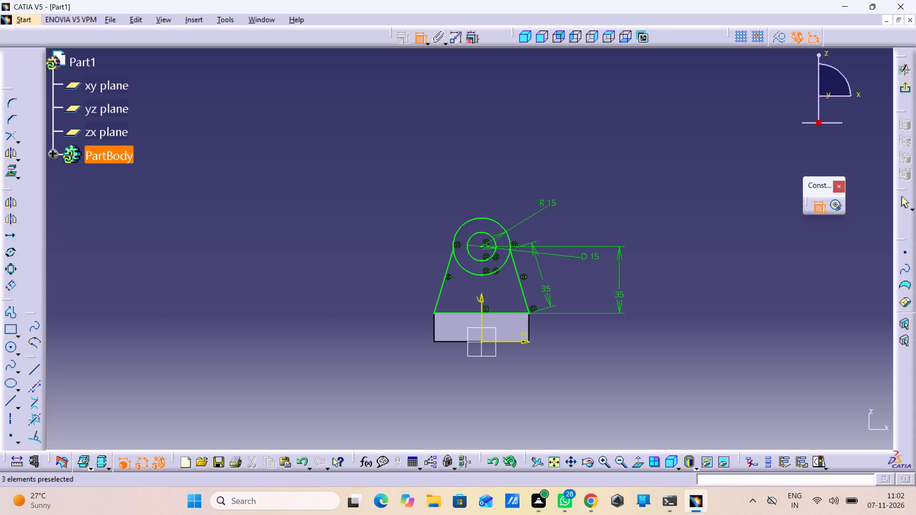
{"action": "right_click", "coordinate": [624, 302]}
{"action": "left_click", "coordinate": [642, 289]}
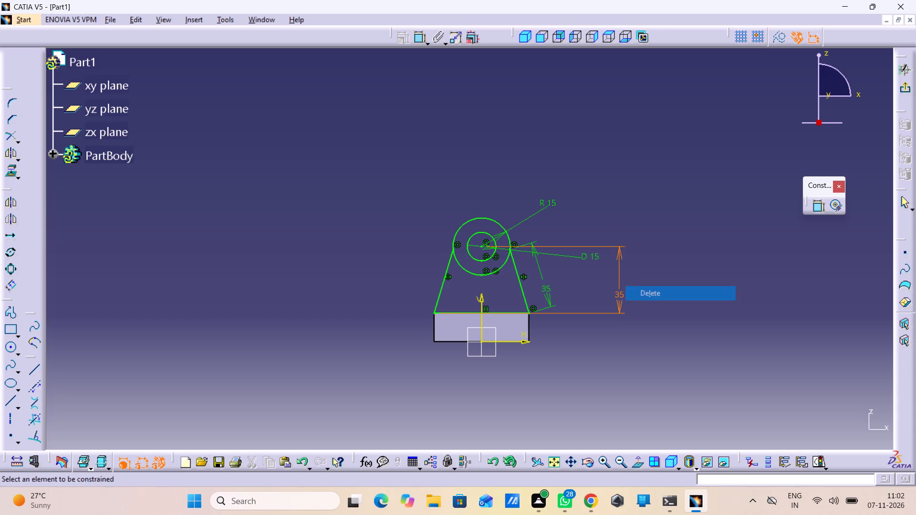
Constrain the left sloping side to be tangent to the outer circle.
{"action": "left_click", "coordinate": [448, 261]}
{"action": "left_click", "coordinate": [462, 268]}
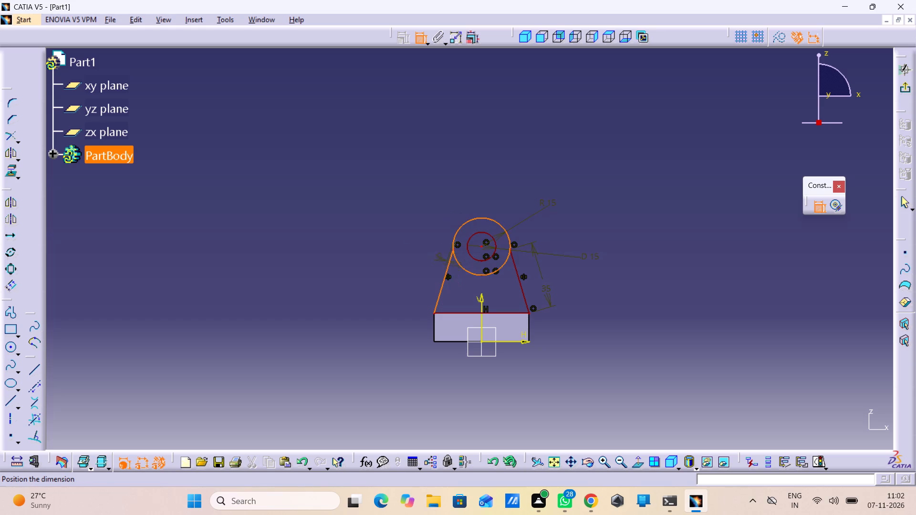
{"action": "right_click", "coordinate": [404, 237]}
{"action": "left_click", "coordinate": [422, 289]}
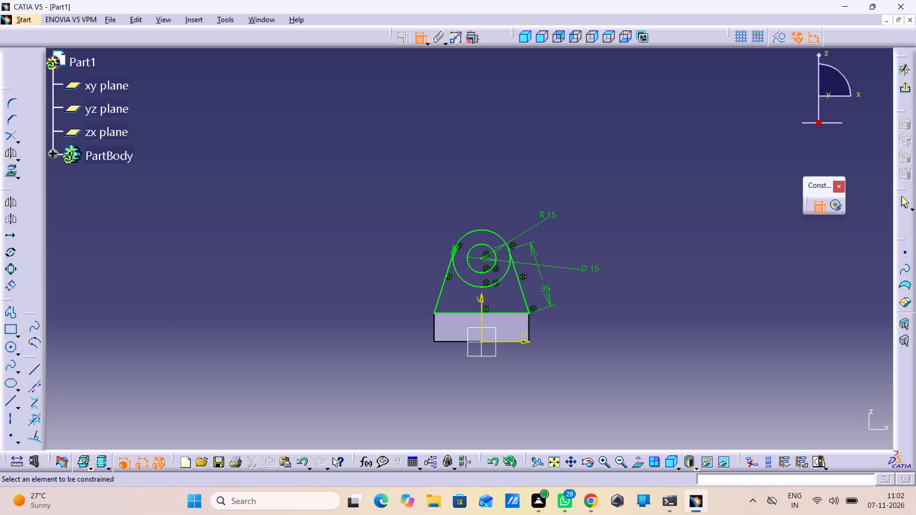
Dimension the vertical distance from the circles' centre to the profile's base.
{"action": "left_click", "coordinate": [482, 259]}
{"action": "left_click_drag", "start_coordinate": [507, 313], "coordinate": [520, 309]}
{"action": "left_click", "coordinate": [613, 292]}
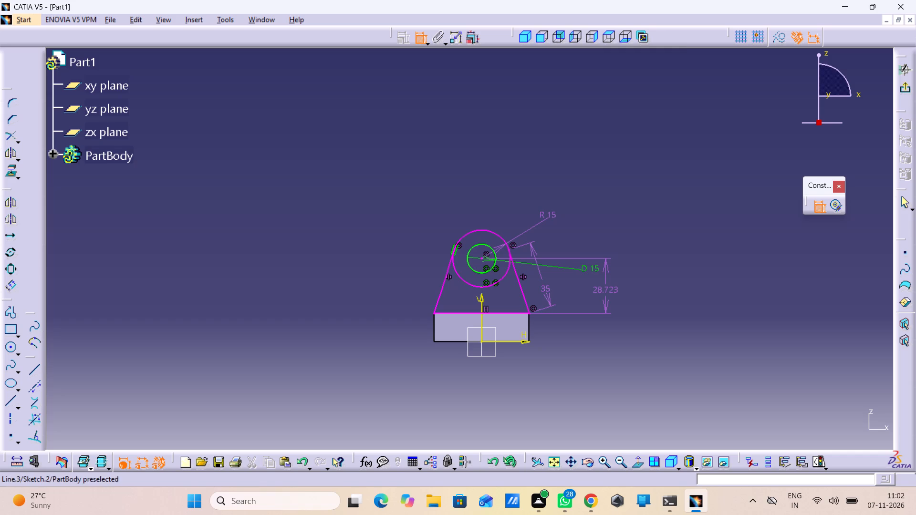
Delete the 35 mm length dimension on the right sloping side.
{"action": "right_click", "coordinate": [548, 293]}
{"action": "left_click", "coordinate": [561, 280]}
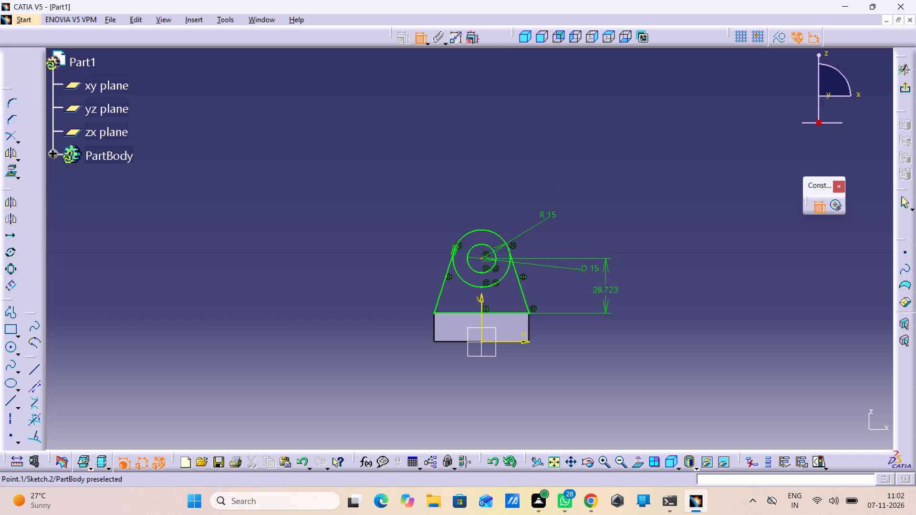
Set the vertical distance from the circles' centre to the base to 35 mm.
{"action": "double_click", "coordinate": [604, 290]}
{"action": "type", "text": "35"}
{"action": "key", "text": "Return"}
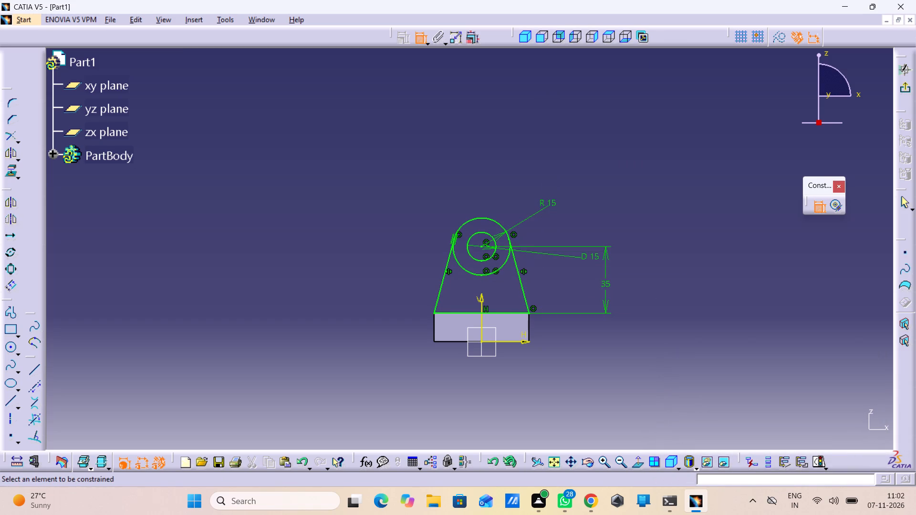
Quick Trim the outer circle's lower arc between the sloping sides and exit the sketch.
{"action": "left_click", "coordinate": [20, 142]}
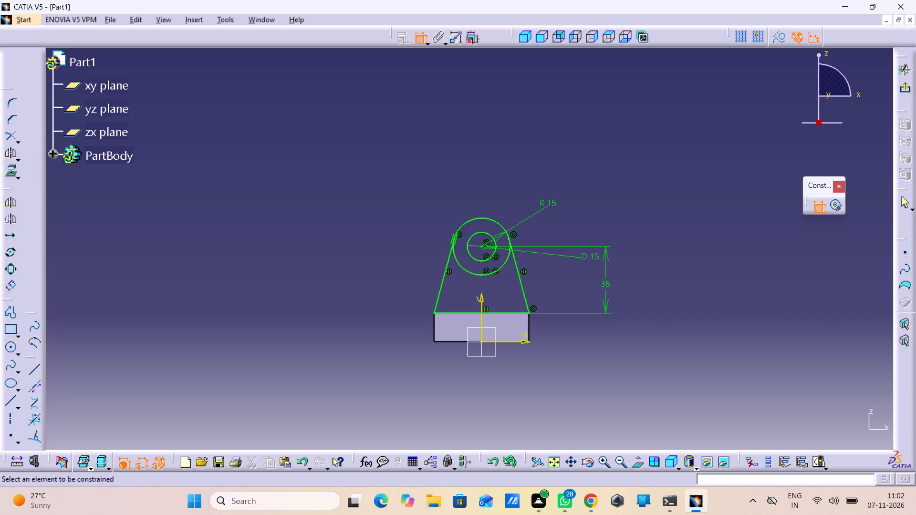
{"action": "left_click", "coordinate": [17, 142]}
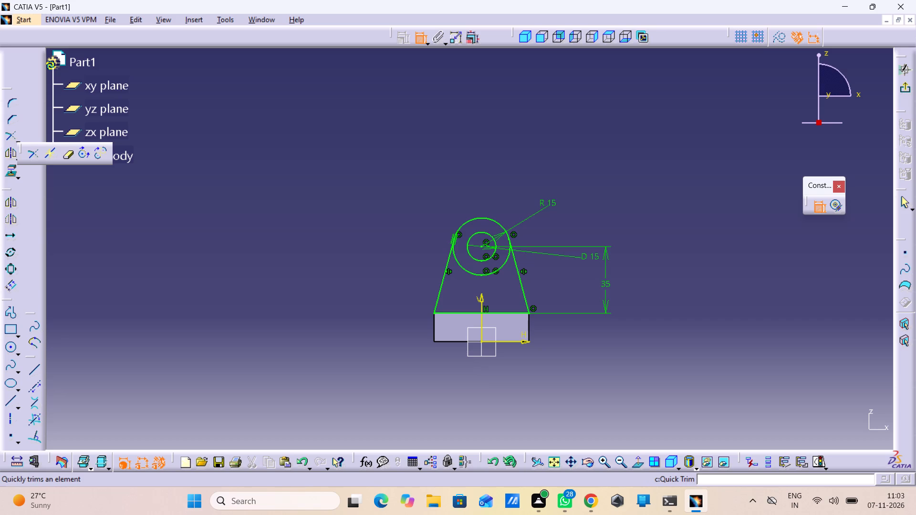
{"action": "left_click", "coordinate": [76, 155]}
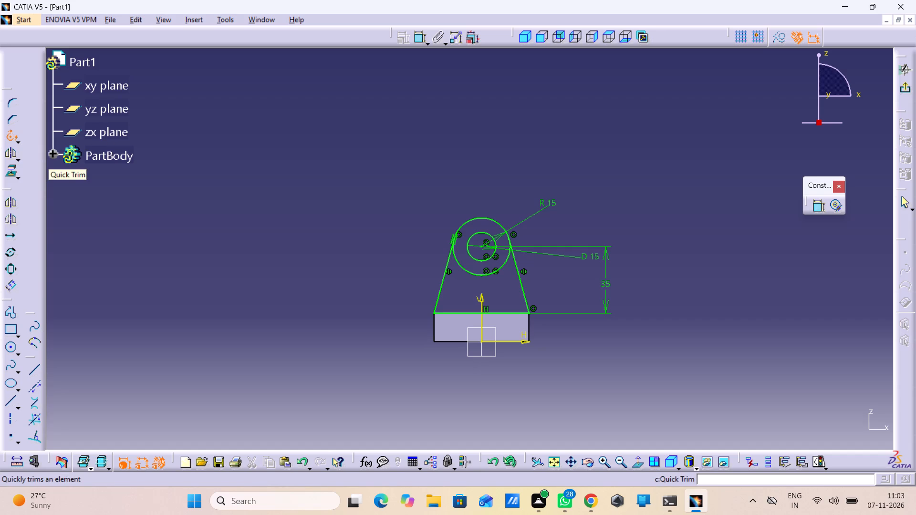
{"action": "left_click", "coordinate": [17, 140]}
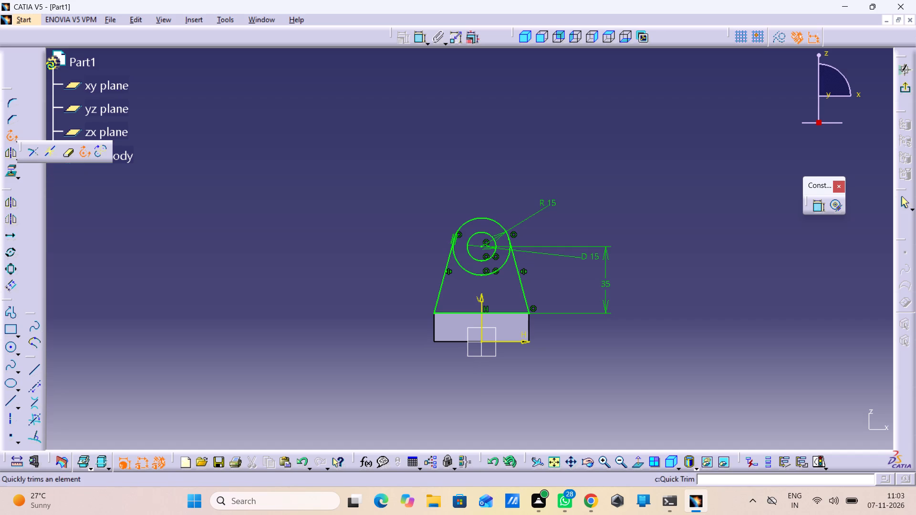
{"action": "left_click", "coordinate": [63, 152]}
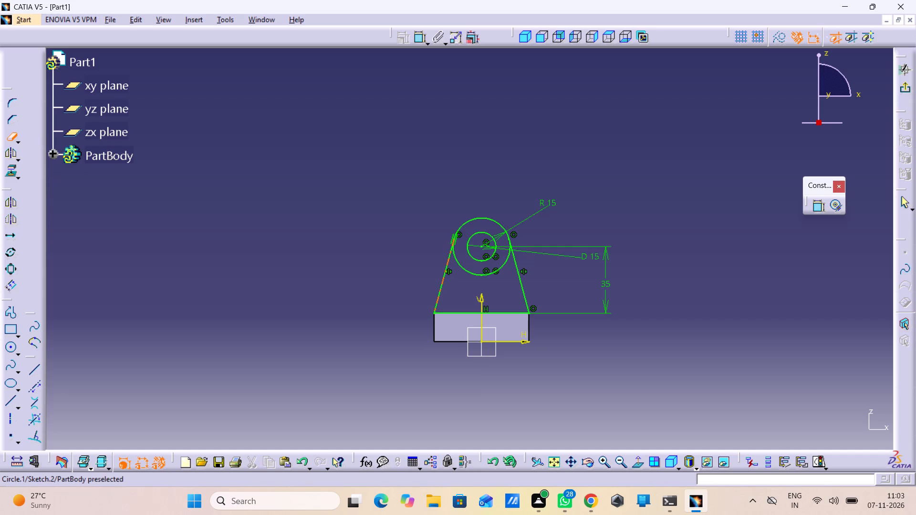
{"action": "left_click", "coordinate": [464, 267]}
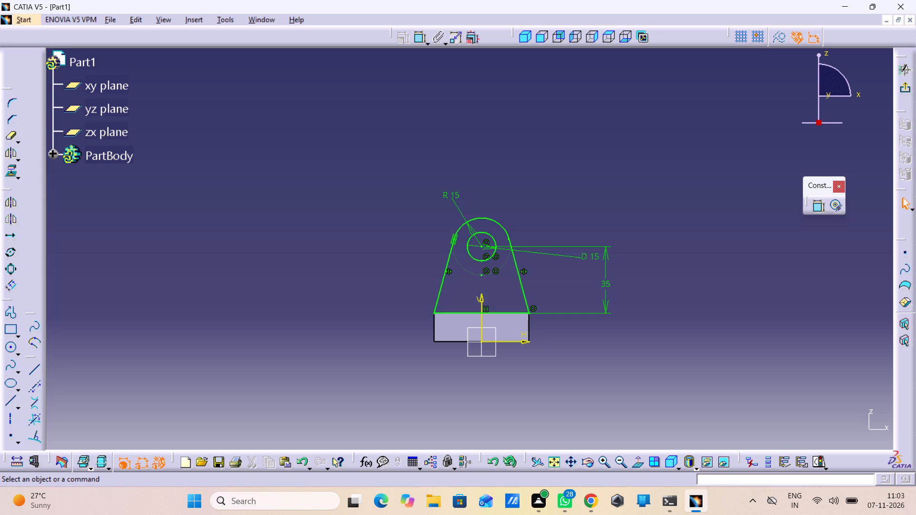
{"action": "left_click", "coordinate": [908, 90]}
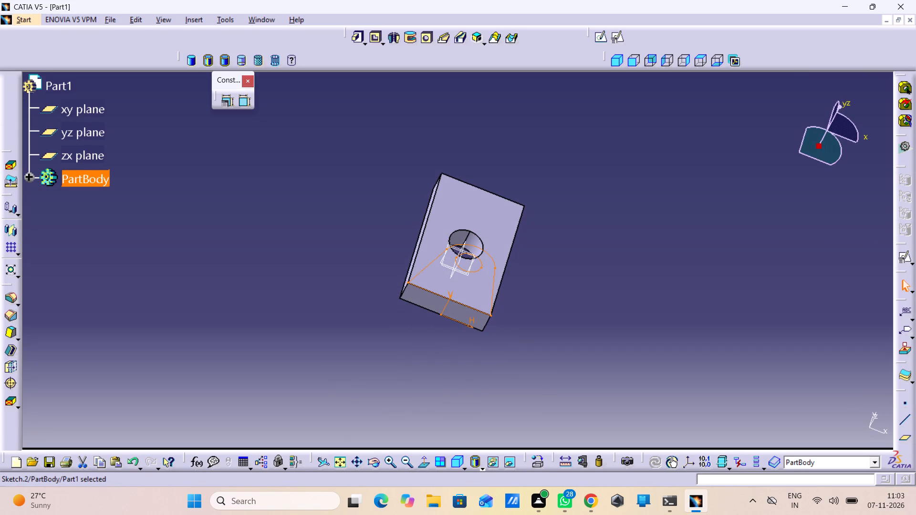
Pad the lug sketch 12 mm in the reversed direction, so it extends over the block.
{"action": "left_click", "coordinate": [354, 34]}
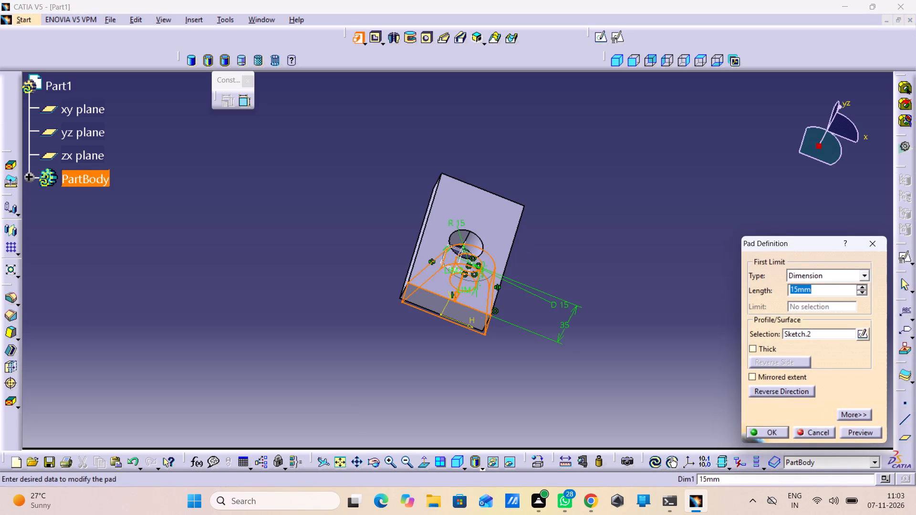
{"action": "scroll", "coordinate": [631, 344], "scroll_direction": "down", "scroll_amount": 1}
{"action": "middle_click_drag", "start_coordinate": [631, 343], "coordinate": [426, 255]}
{"action": "right_click_drag", "start_coordinate": [631, 343], "coordinate": [426, 255]}
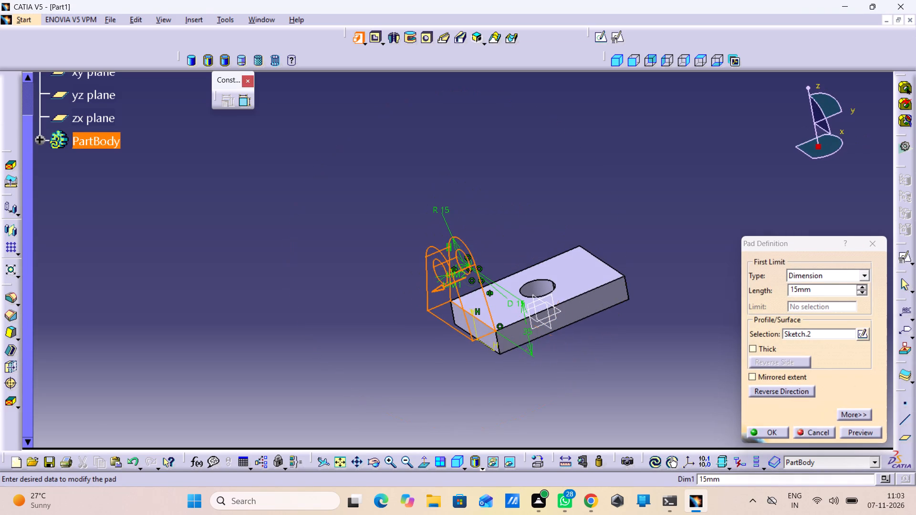
{"action": "left_click", "coordinate": [768, 392]}
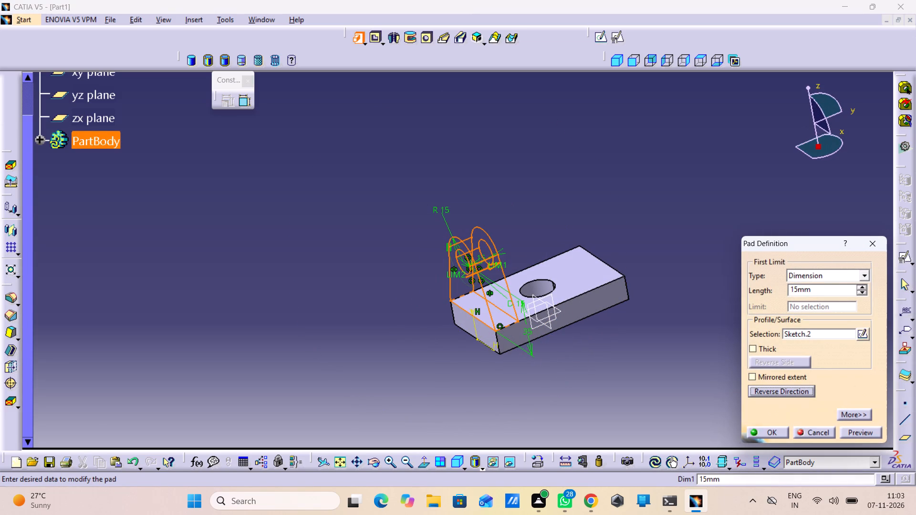
{"action": "left_click_drag", "start_coordinate": [789, 288], "coordinate": [710, 290]}
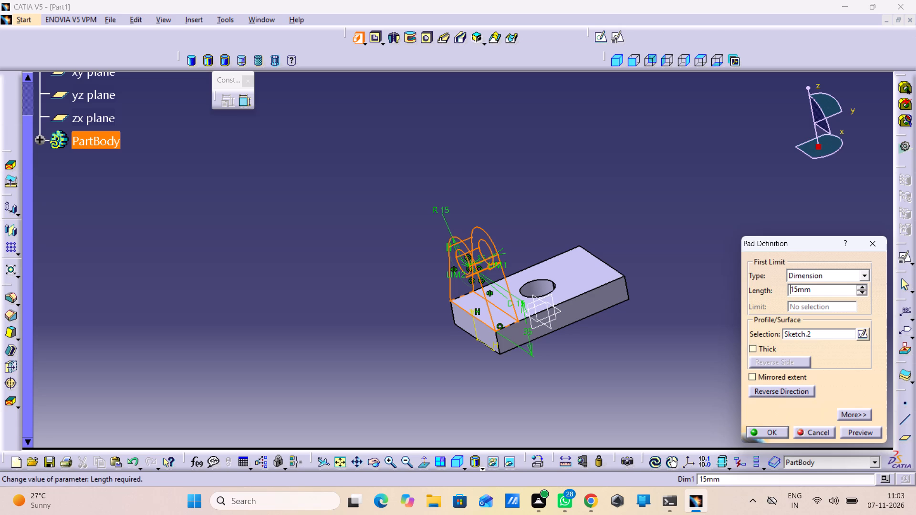
{"action": "left_click_drag", "start_coordinate": [815, 287], "coordinate": [665, 269]}
{"action": "type", "text": "12"}
{"action": "key", "text": "Return"}
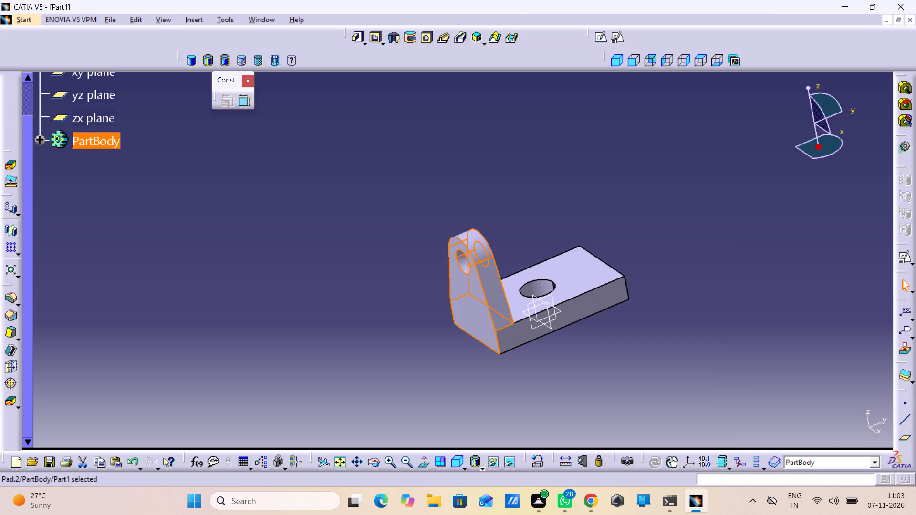
{"action": "left_click_drag", "start_coordinate": [635, 330], "coordinate": [647, 339]}
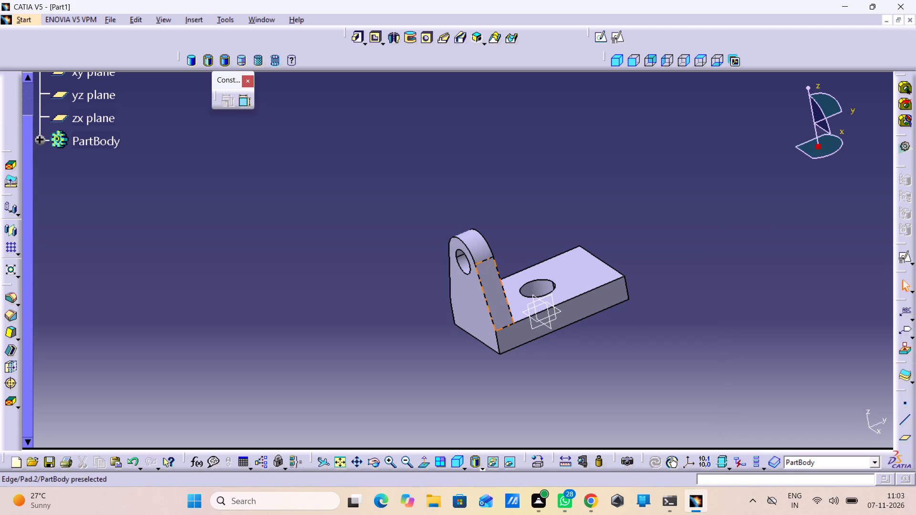
Mirror the current solid about the zx plane to create a matching lug at the block's opposite end.
{"action": "left_click", "coordinate": [37, 138]}
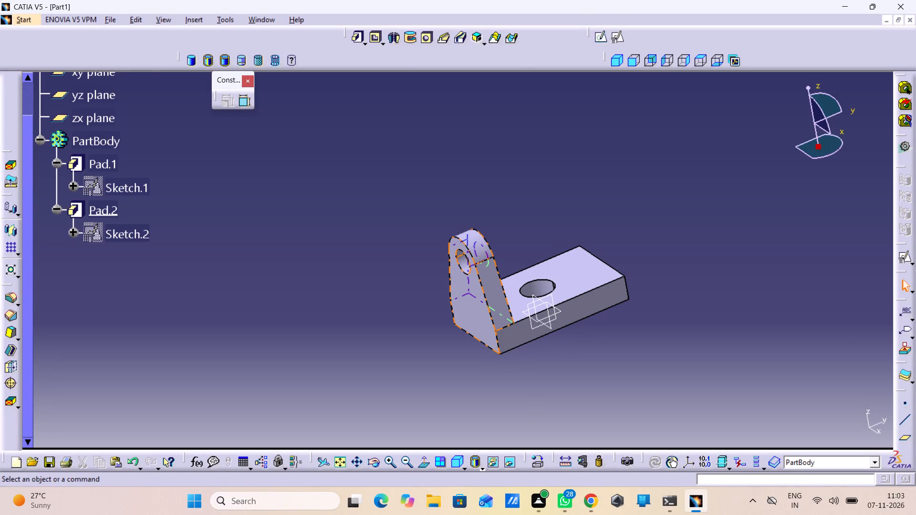
{"action": "double_click", "coordinate": [78, 211]}
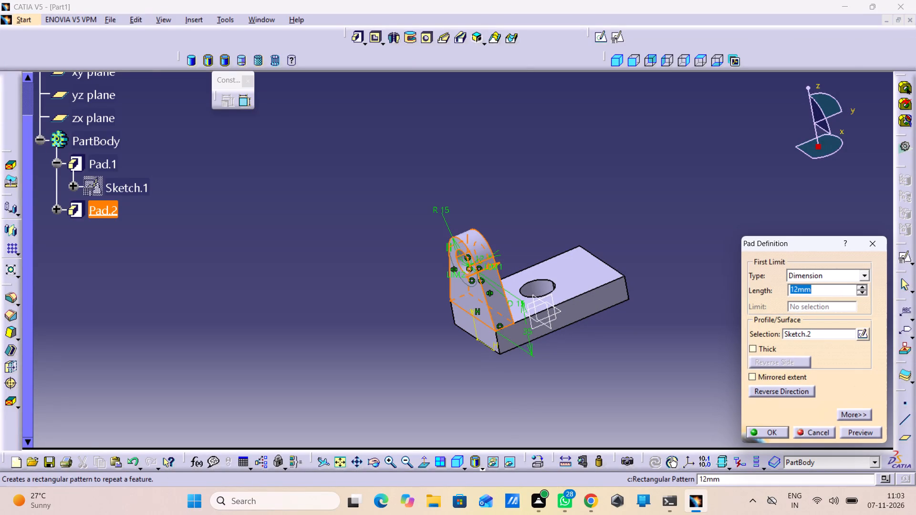
{"action": "left_click", "coordinate": [9, 227]}
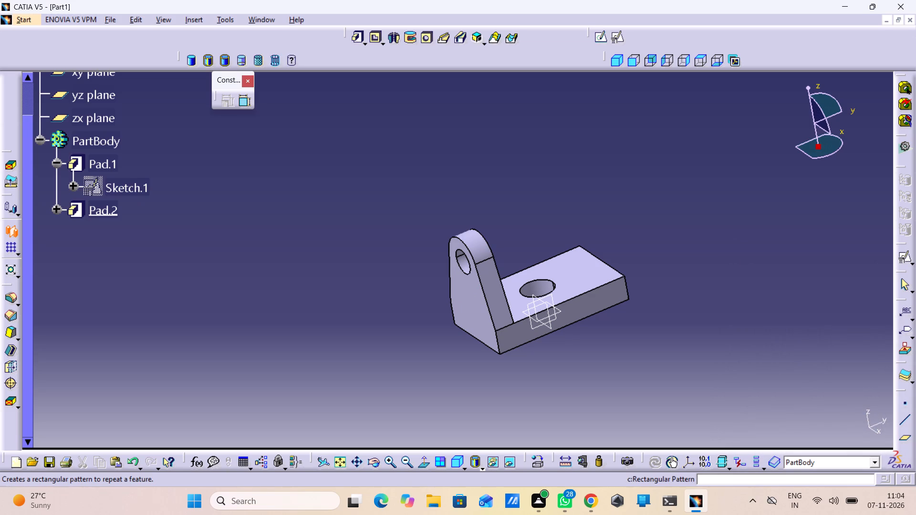
{"action": "left_click", "coordinate": [544, 306]}
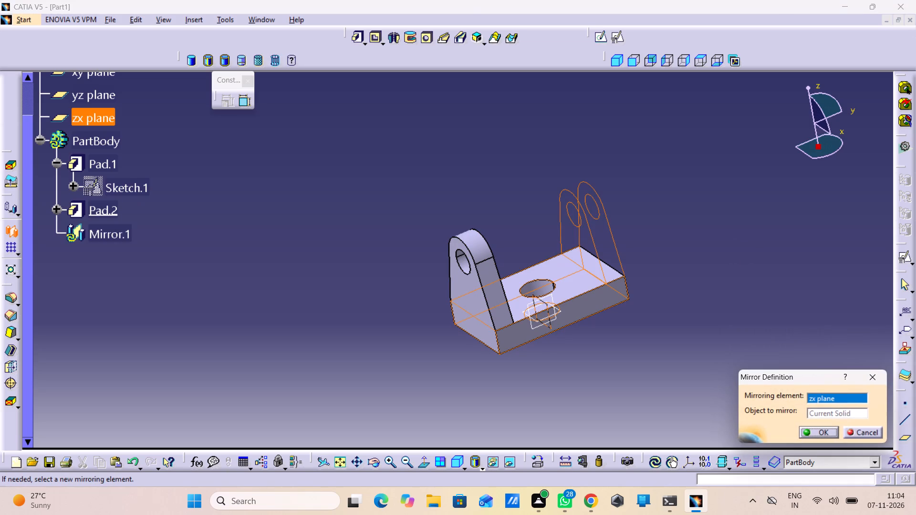
{"action": "left_click", "coordinate": [816, 429]}
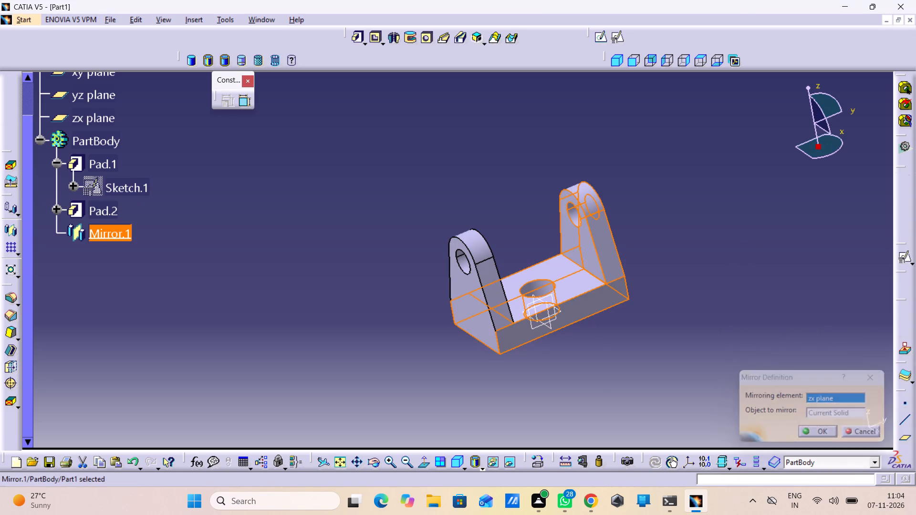
{"action": "left_click", "coordinate": [704, 378]}
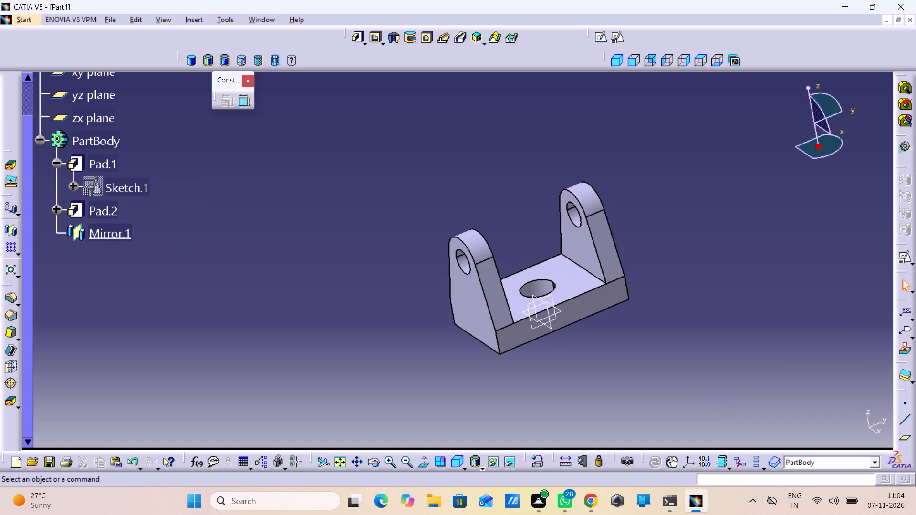
Examine the two-lug bracket from several angles, including the standard isometric view.
{"action": "middle_click_drag", "start_coordinate": [708, 365], "coordinate": [514, 317]}
{"action": "right_click_drag", "start_coordinate": [708, 365], "coordinate": [514, 317]}
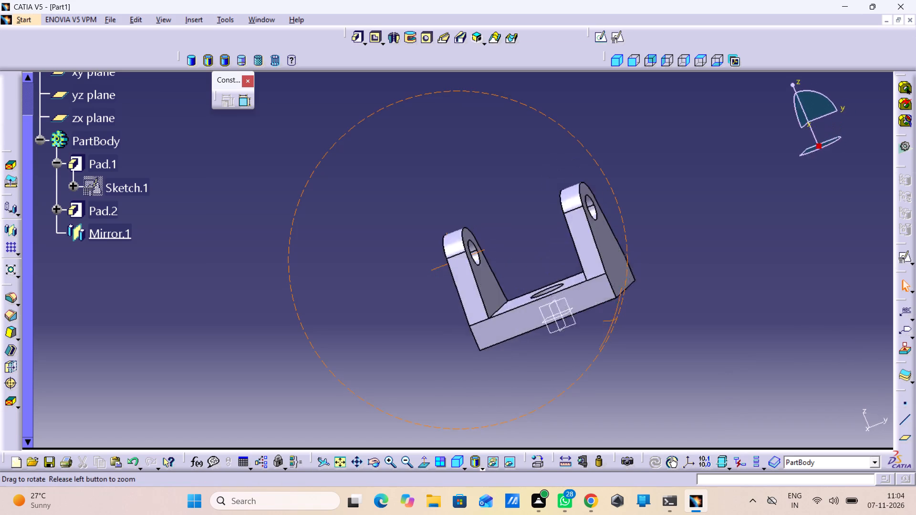
{"action": "middle_click_drag", "start_coordinate": [514, 317], "coordinate": [587, 376]}
{"action": "right_click_drag", "start_coordinate": [514, 317], "coordinate": [587, 376]}
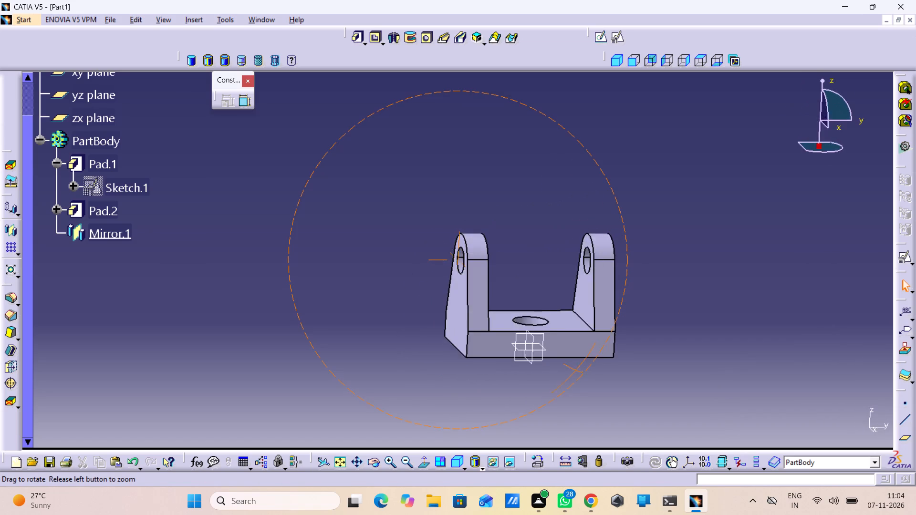
{"action": "right_click_drag", "start_coordinate": [587, 376], "coordinate": [589, 382]}
{"action": "middle_click_drag", "start_coordinate": [587, 376], "coordinate": [593, 390]}
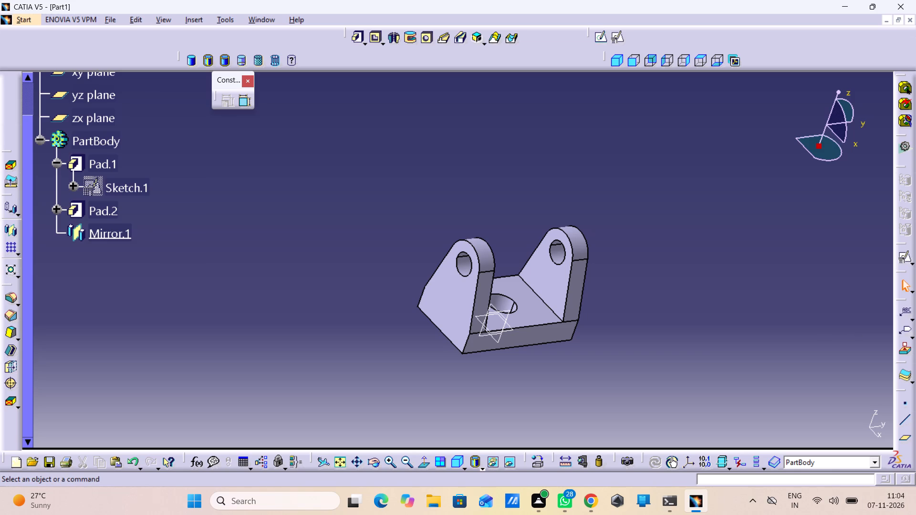
{"action": "middle_click_drag", "start_coordinate": [641, 290], "coordinate": [585, 228]}
{"action": "right_click_drag", "start_coordinate": [641, 290], "coordinate": [585, 228]}
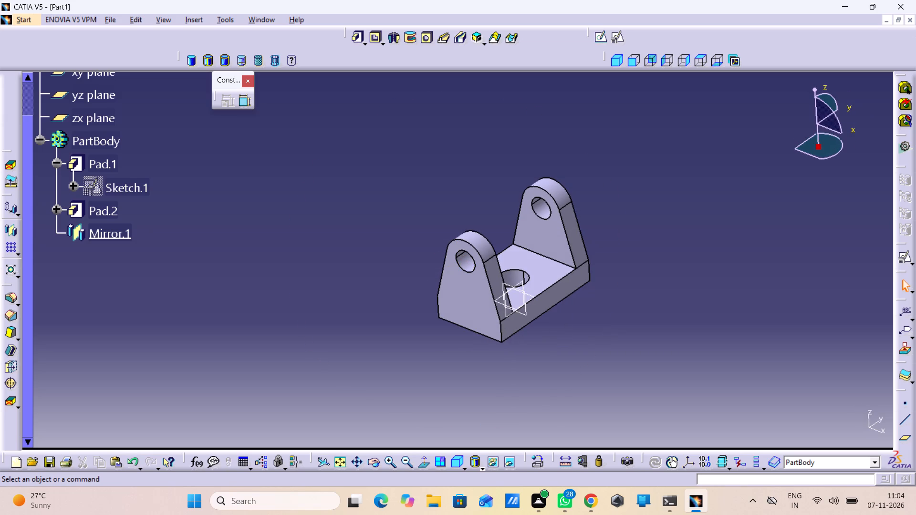
{"action": "middle_click_drag", "start_coordinate": [625, 332], "coordinate": [568, 359]}
{"action": "right_click_drag", "start_coordinate": [625, 331], "coordinate": [568, 359]}
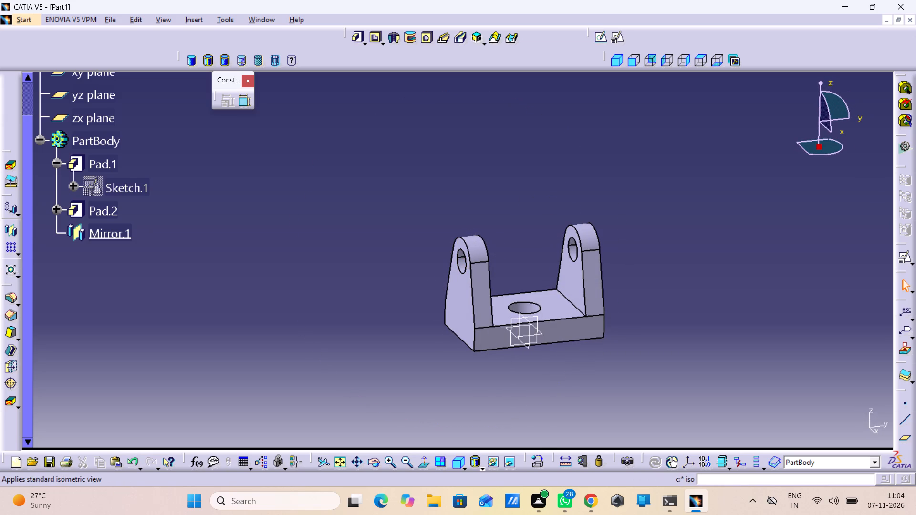
{"action": "left_click", "coordinate": [459, 466]}
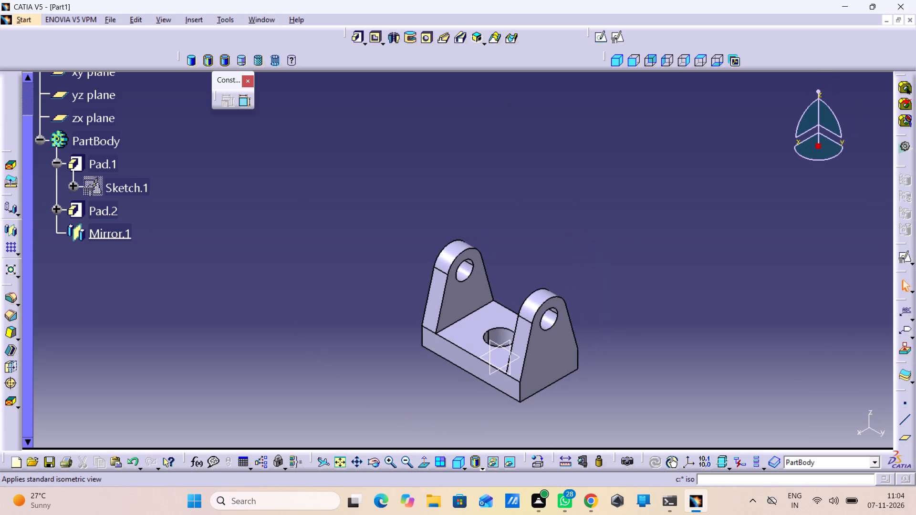
{"action": "left_click", "coordinate": [460, 464]}
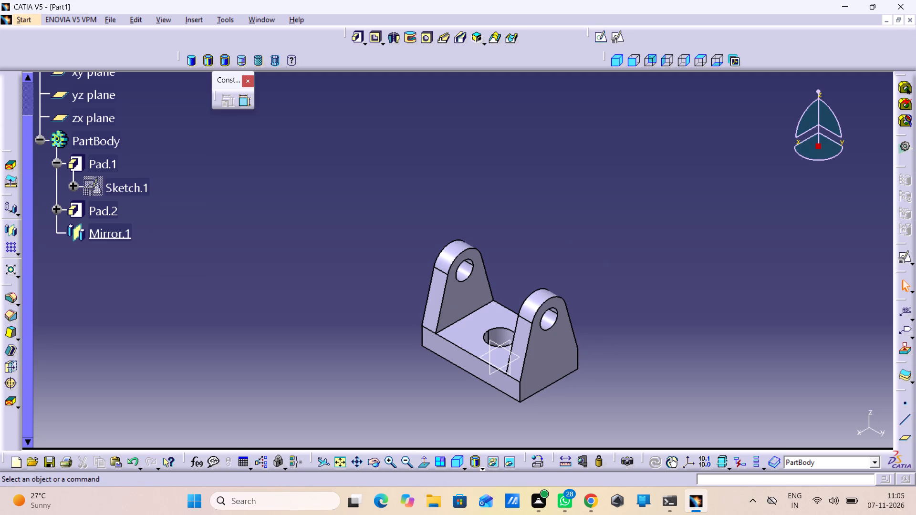
{"action": "middle_click_drag", "start_coordinate": [275, 309], "coordinate": [512, 358]}
{"action": "right_click_drag", "start_coordinate": [275, 309], "coordinate": [512, 358]}
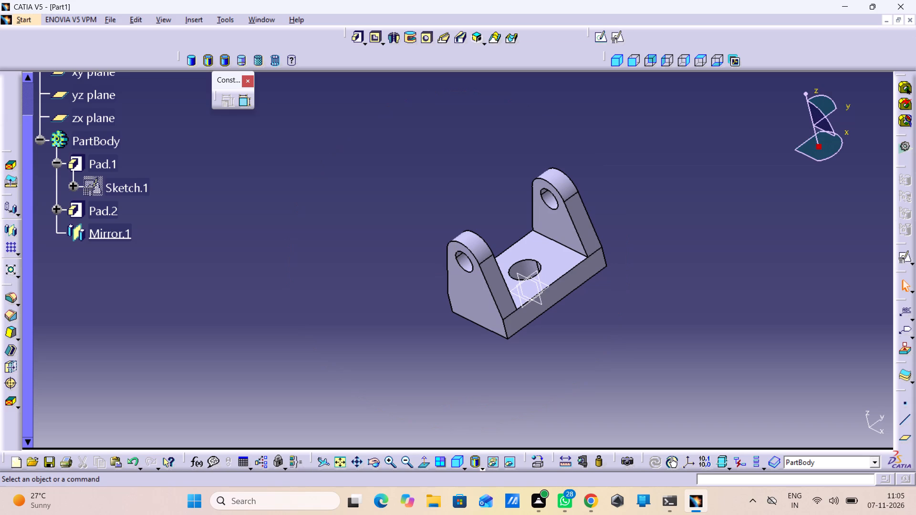
{"action": "middle_click_drag", "start_coordinate": [657, 234], "coordinate": [668, 331]}
{"action": "right_click_drag", "start_coordinate": [657, 234], "coordinate": [668, 331]}
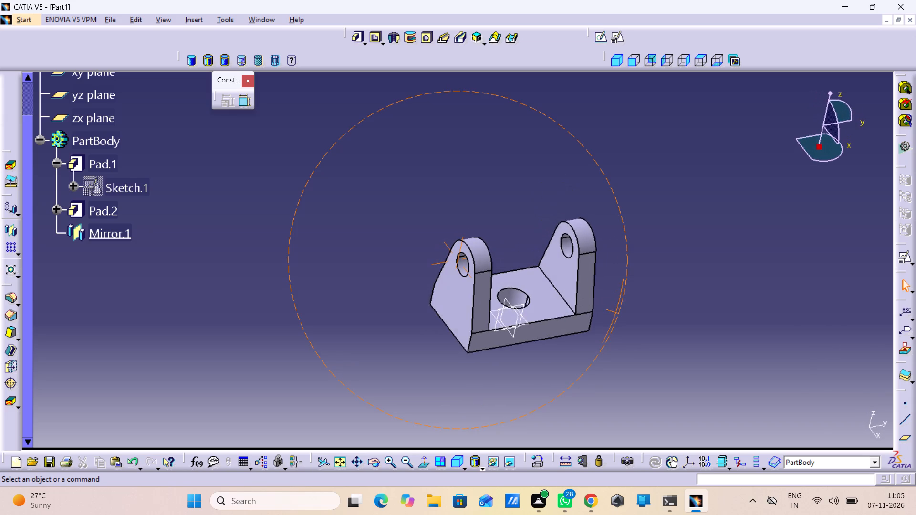
{"action": "right_click_drag", "start_coordinate": [668, 331], "coordinate": [658, 285]}
{"action": "middle_click_drag", "start_coordinate": [668, 331], "coordinate": [658, 285]}
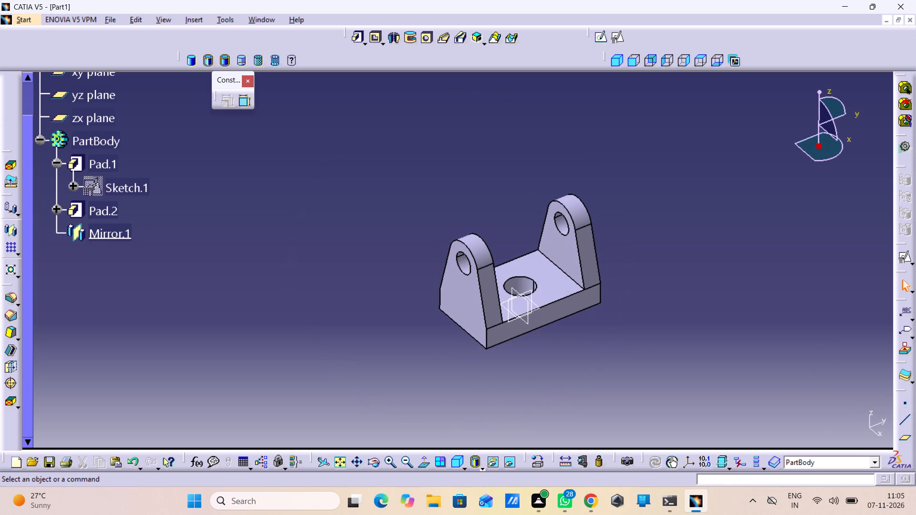
{"action": "middle_click_drag", "start_coordinate": [687, 337], "coordinate": [613, 341]}
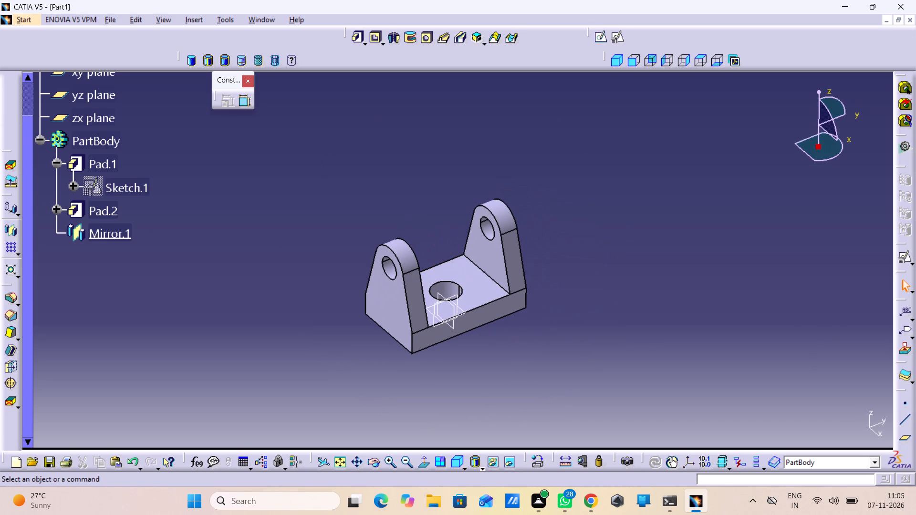
Save the part as v23 in the ASSEMBLY folder, keeping the CATPart type.
{"action": "key", "text": "ctrl+s"}
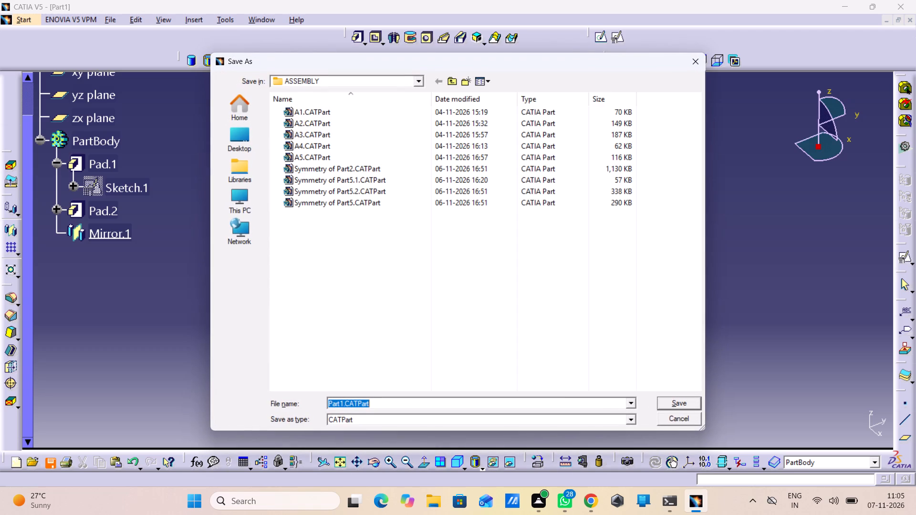
{"action": "type", "text": "v2"}
{"action": "key", "text": "3"}
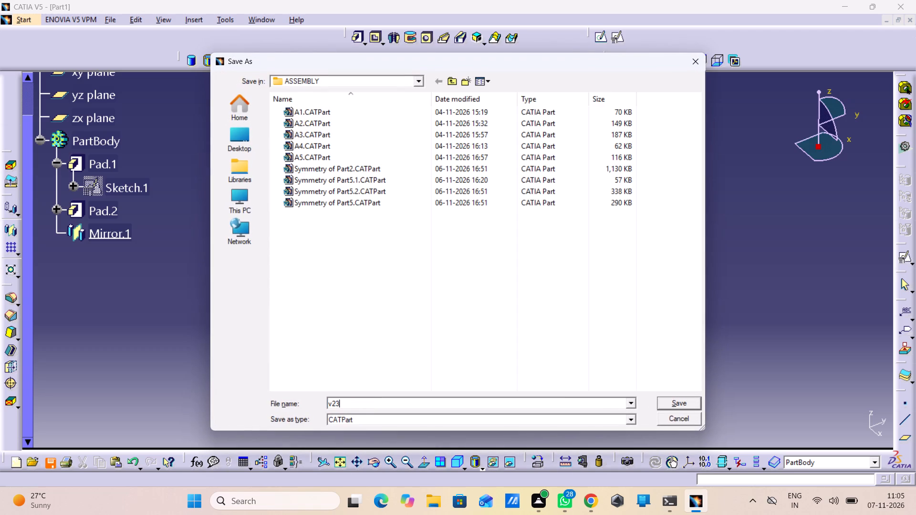
{"action": "key", "text": "Return"}
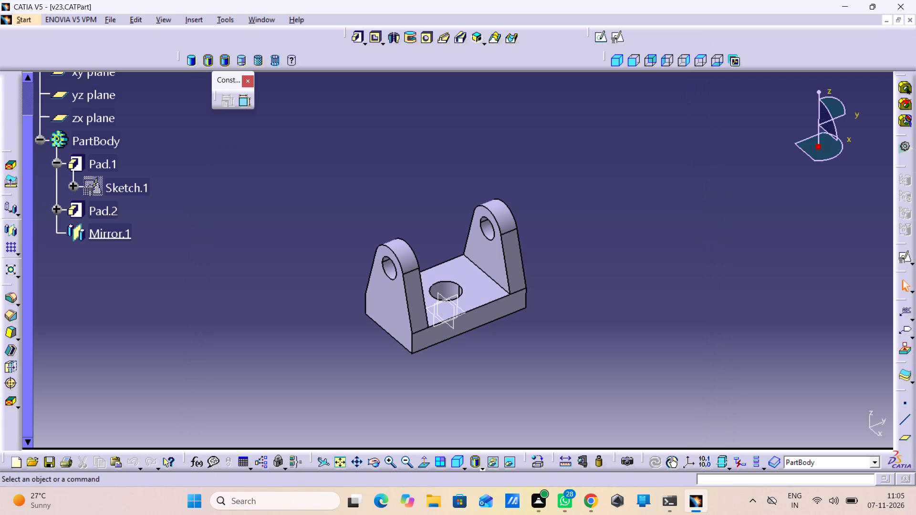
Print the whole document with Microsoft Print to PDF, fitted in the page, saving the output as v23 in the CATIA folder.
{"action": "key", "text": "ctrl+p"}
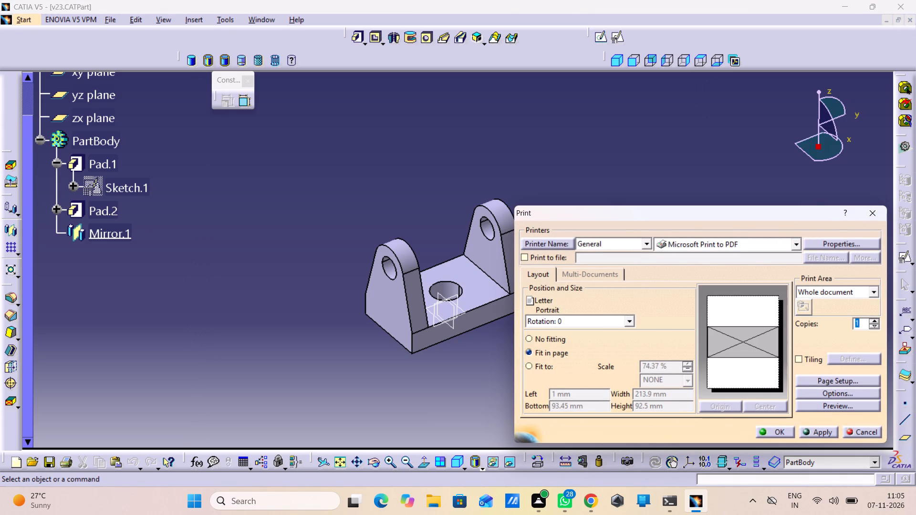
{"action": "left_click", "coordinate": [774, 431]}
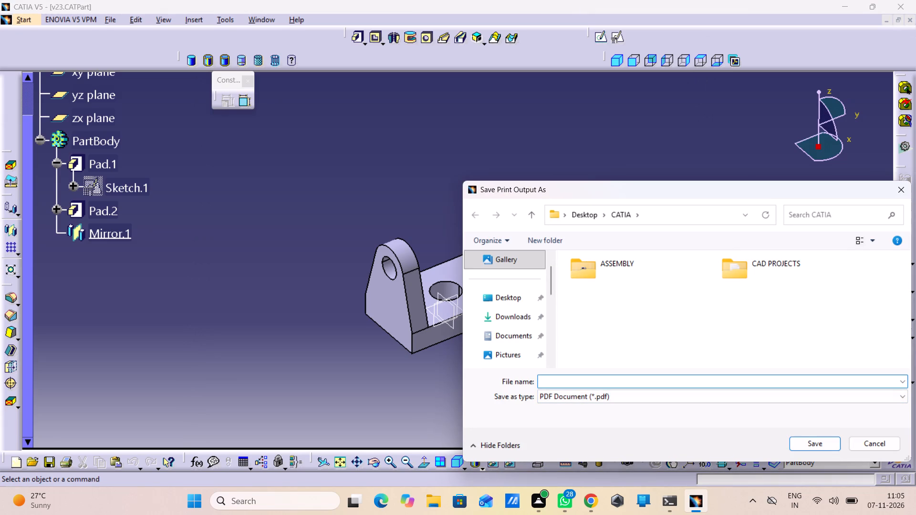
{"action": "key", "text": "v"}
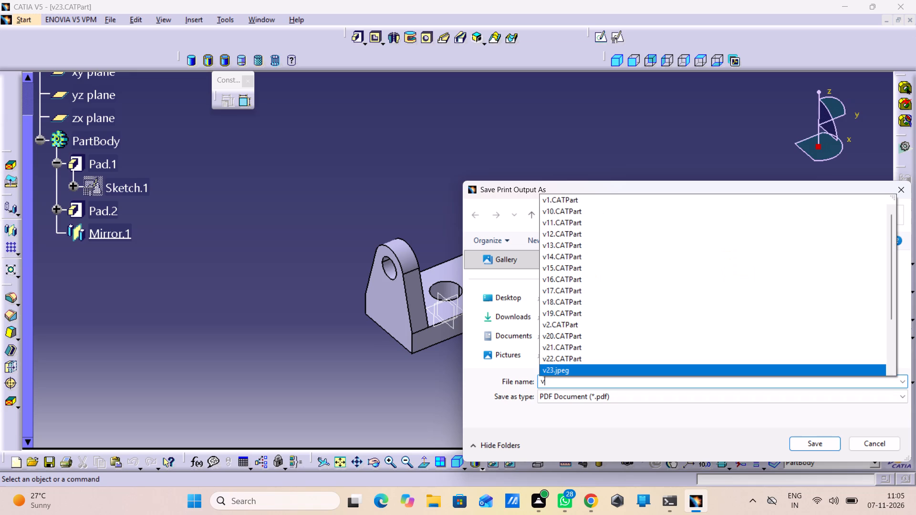
{"action": "key", "text": "2"}
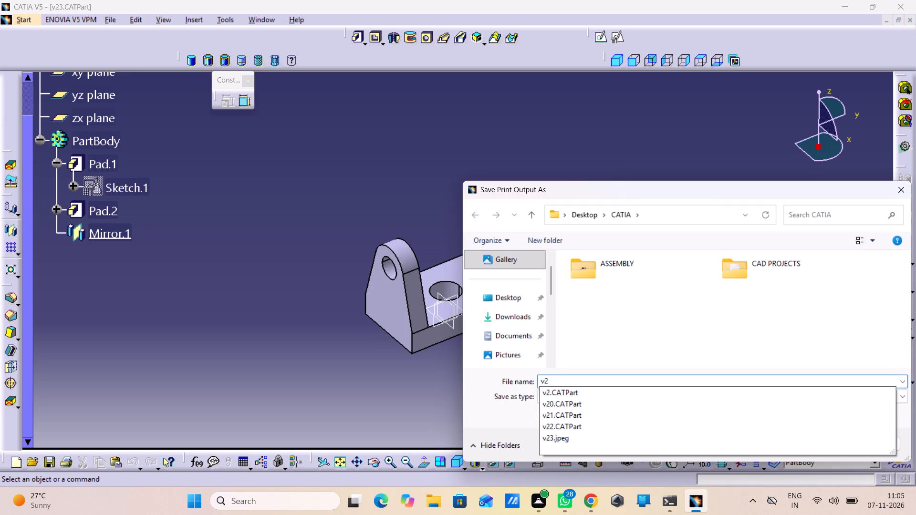
{"action": "key", "text": "3"}
{"action": "key", "text": "Return"}
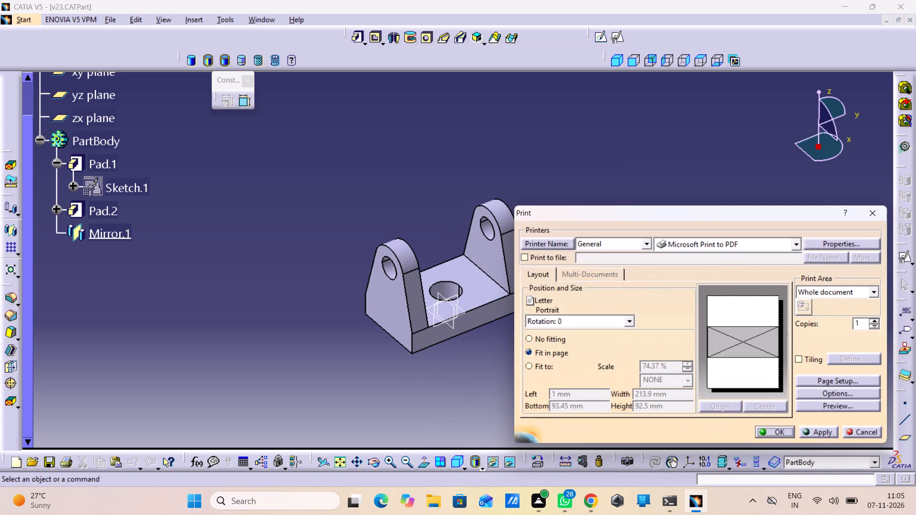